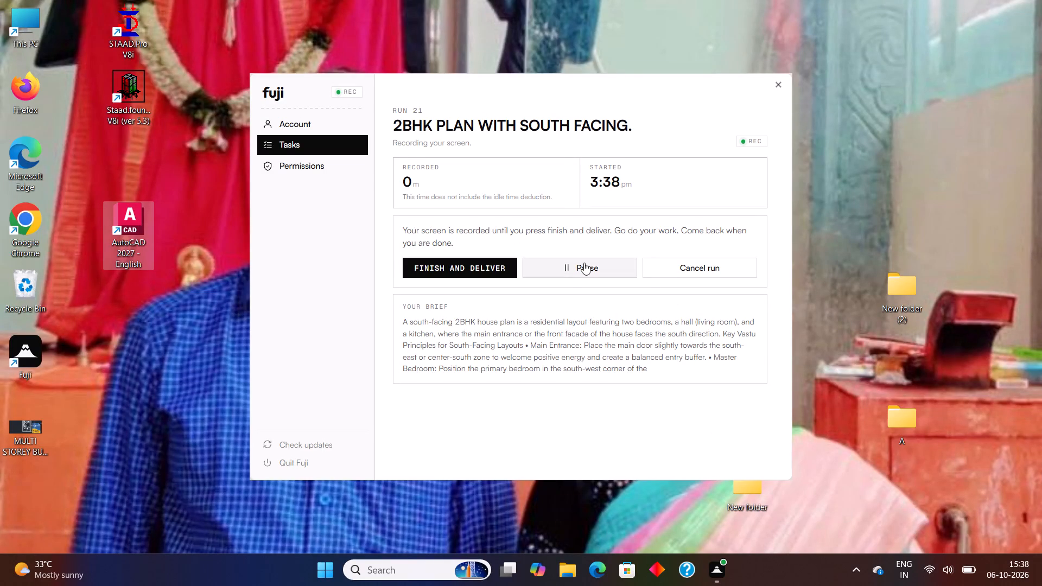
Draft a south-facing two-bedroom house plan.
Launch AutoCAD 2027 and start a new blank drawing.
{"action": "double_click", "coordinate": [122, 223]}
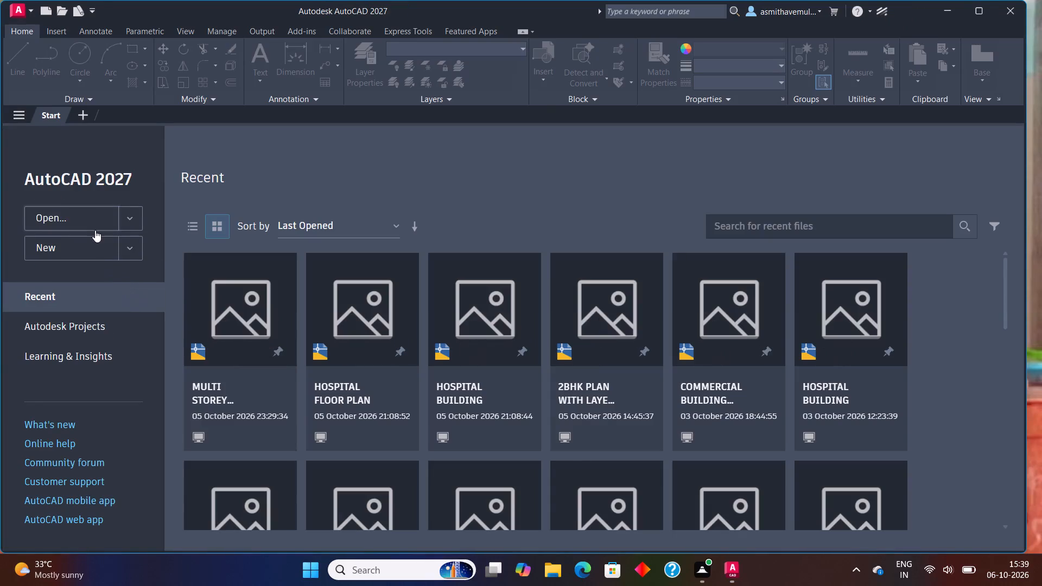
{"action": "left_click", "coordinate": [95, 230]}
{"action": "left_click", "coordinate": [98, 246]}
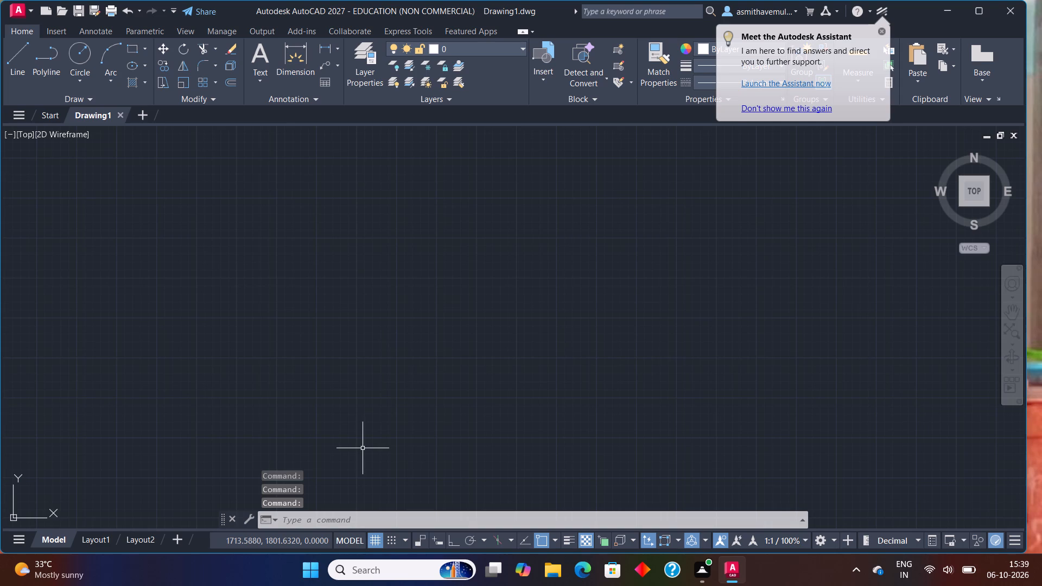
Configure the drawing units to Engineering length with 0'-0.0" precision and an insertion scale in inches.
{"action": "type", "text": "UNI"}
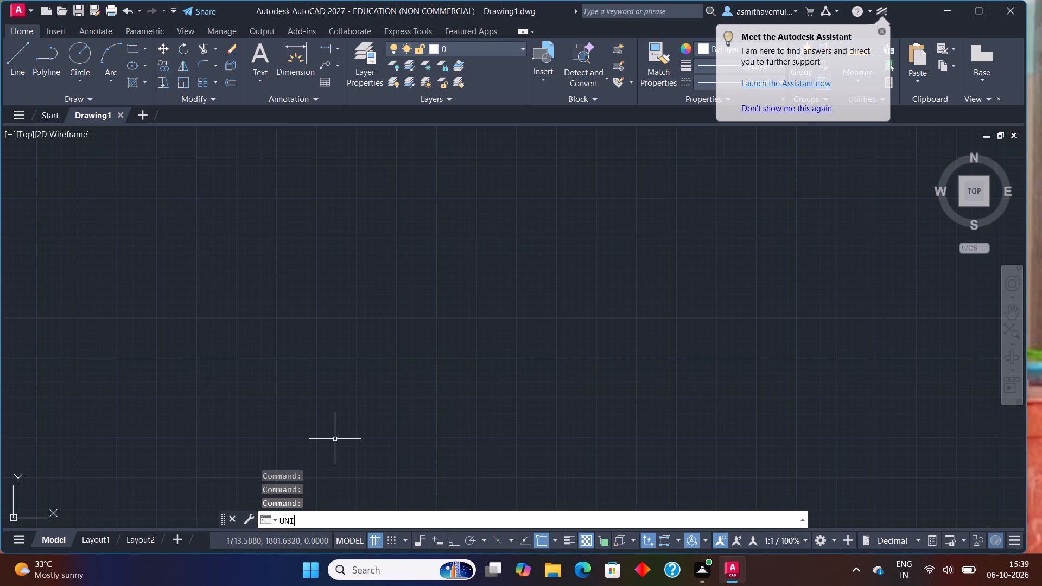
{"action": "type", "text": "TS"}
{"action": "key", "text": "Return"}
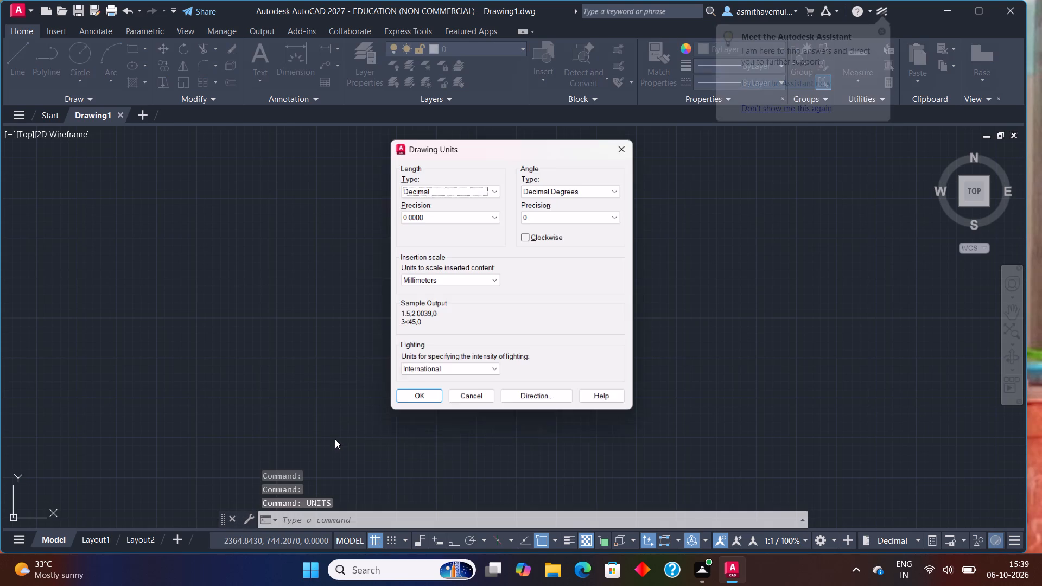
{"action": "left_click", "coordinate": [500, 189]}
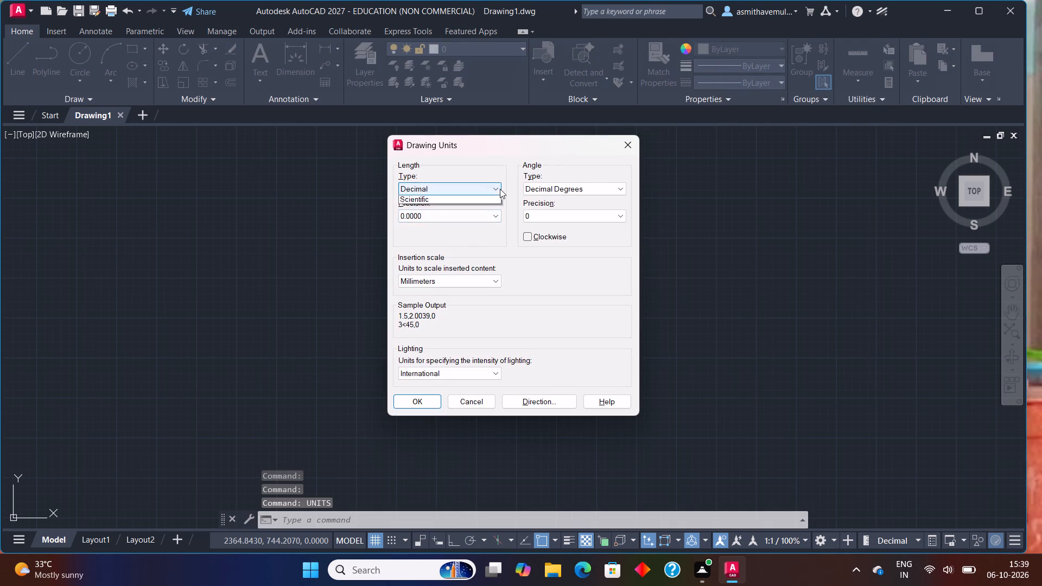
{"action": "left_click", "coordinate": [480, 219]}
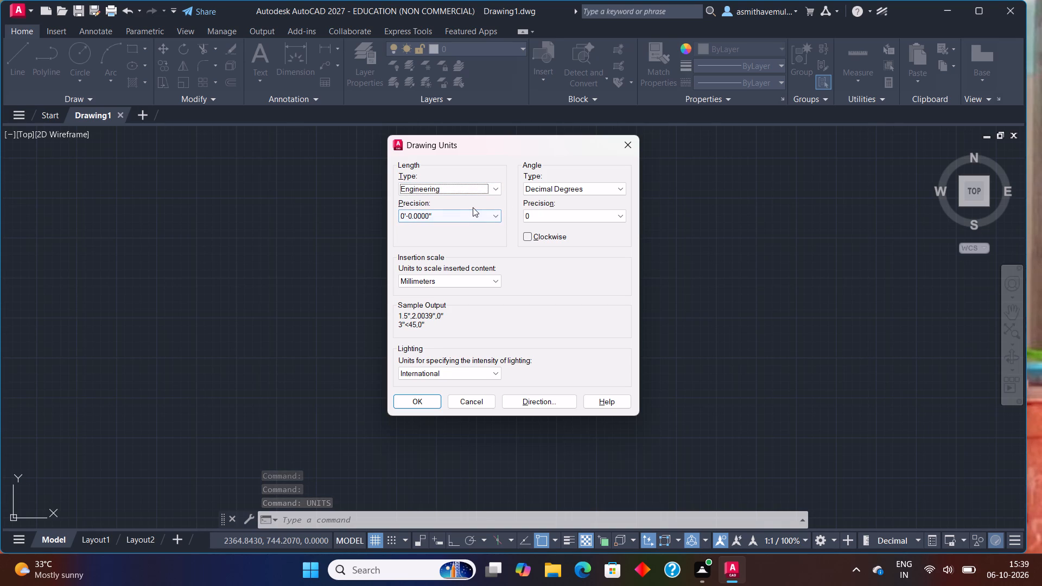
{"action": "left_click", "coordinate": [473, 207]}
{"action": "left_click", "coordinate": [471, 214]}
{"action": "left_click", "coordinate": [459, 235]}
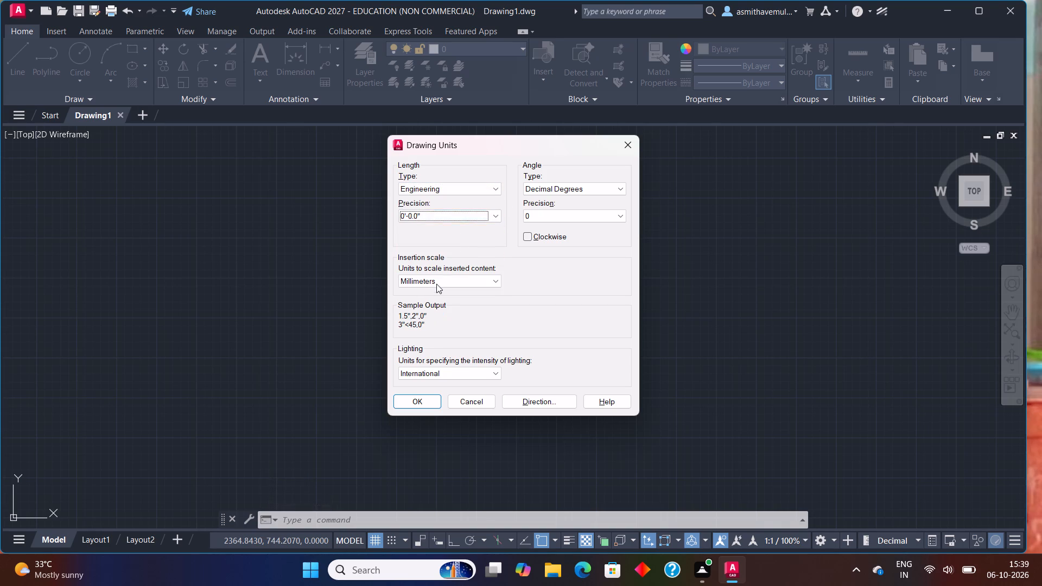
{"action": "left_click", "coordinate": [440, 280]}
{"action": "left_click", "coordinate": [437, 303]}
{"action": "left_click", "coordinate": [418, 400]}
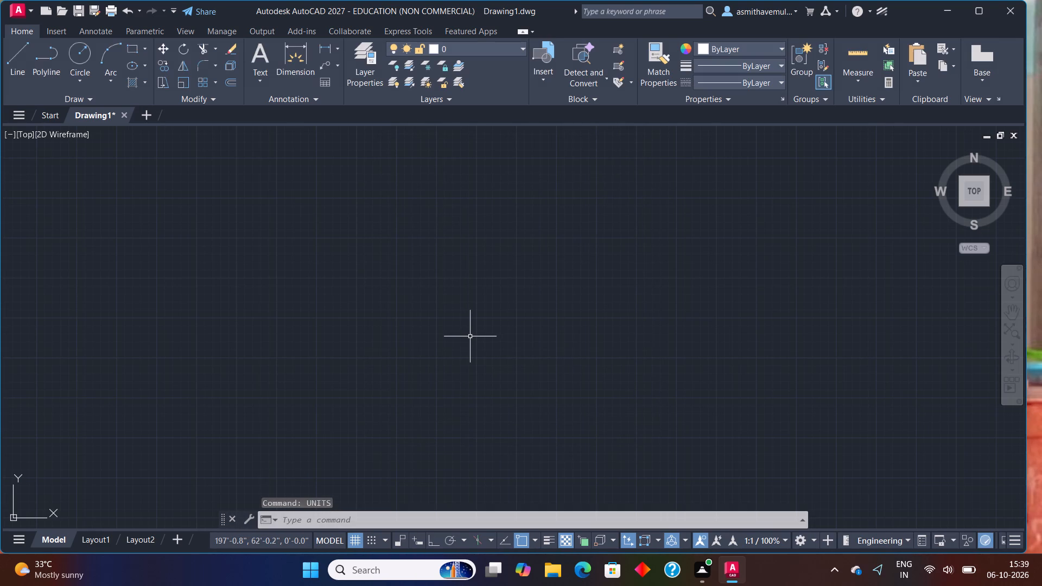
Modify the ISO-25 dimension style to use a text height of 1'.
{"action": "key", "text": "d"}
{"action": "key", "text": "Return"}
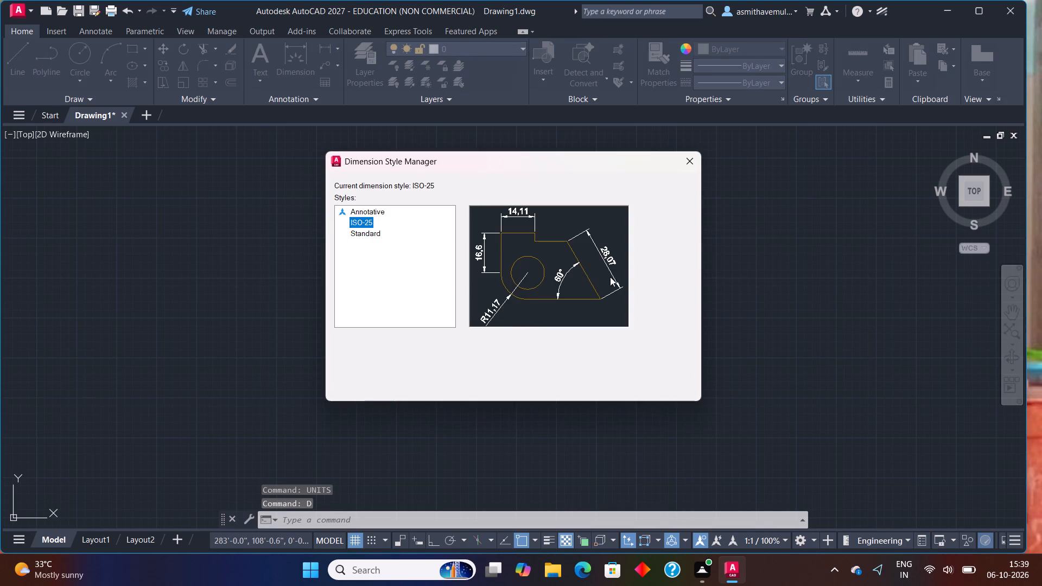
{"action": "left_click", "coordinate": [676, 252]}
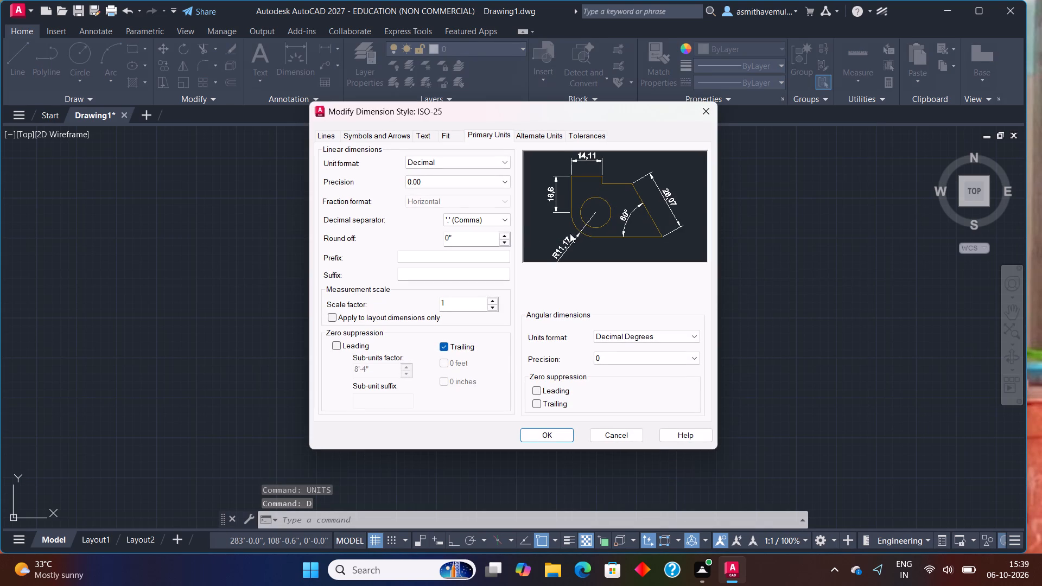
{"action": "left_click", "coordinate": [428, 137]}
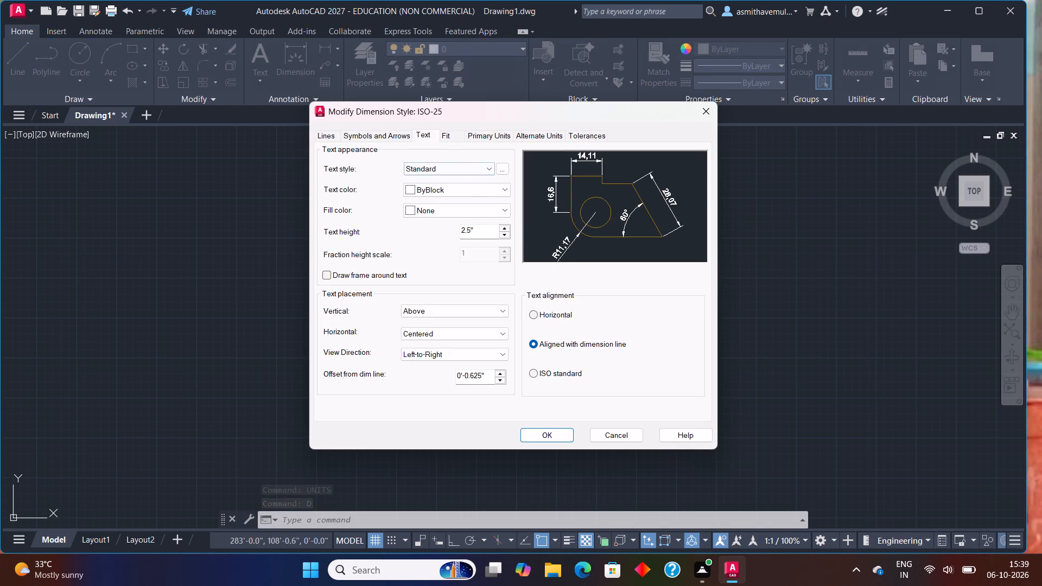
{"action": "left_click", "coordinate": [478, 235]}
{"action": "key", "text": "BackSpace"}
{"action": "key", "text": "BackSpace"}
{"action": "key", "text": "BackSpace"}
{"action": "key", "text": "BackSpace"}
{"action": "key", "text": "BackSpace"}
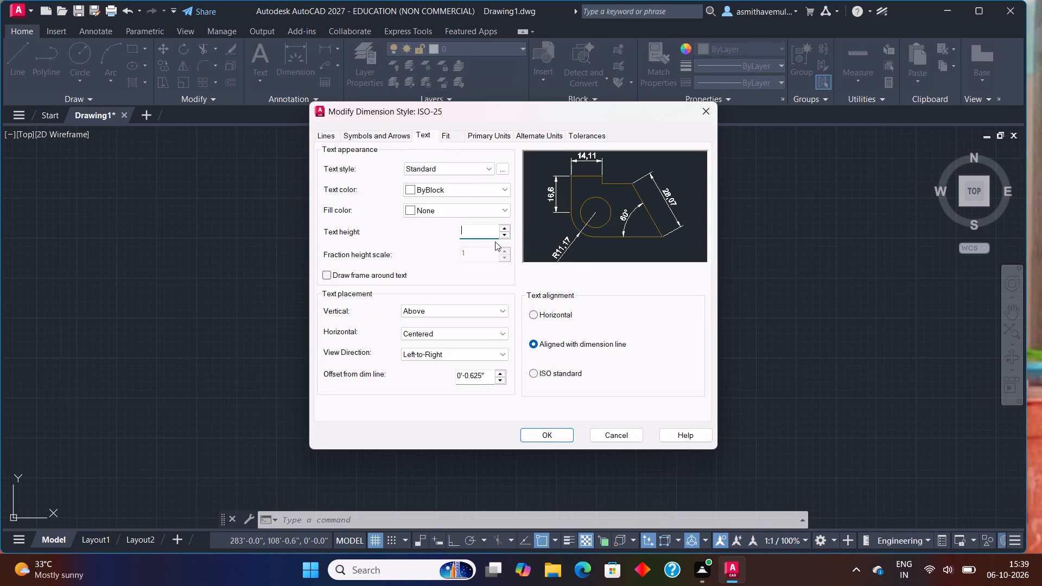
{"action": "type", "text": "1'"}
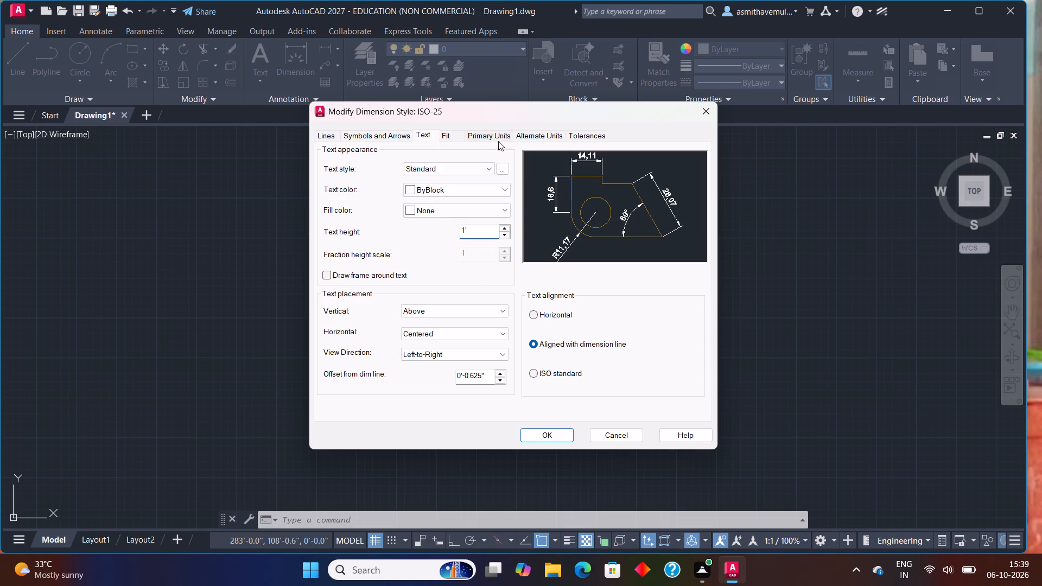
Set the ISO-25 style's primary units to Engineering with 0'-0.0" precision and make the style current.
{"action": "left_click", "coordinate": [497, 135]}
{"action": "left_click", "coordinate": [484, 162]}
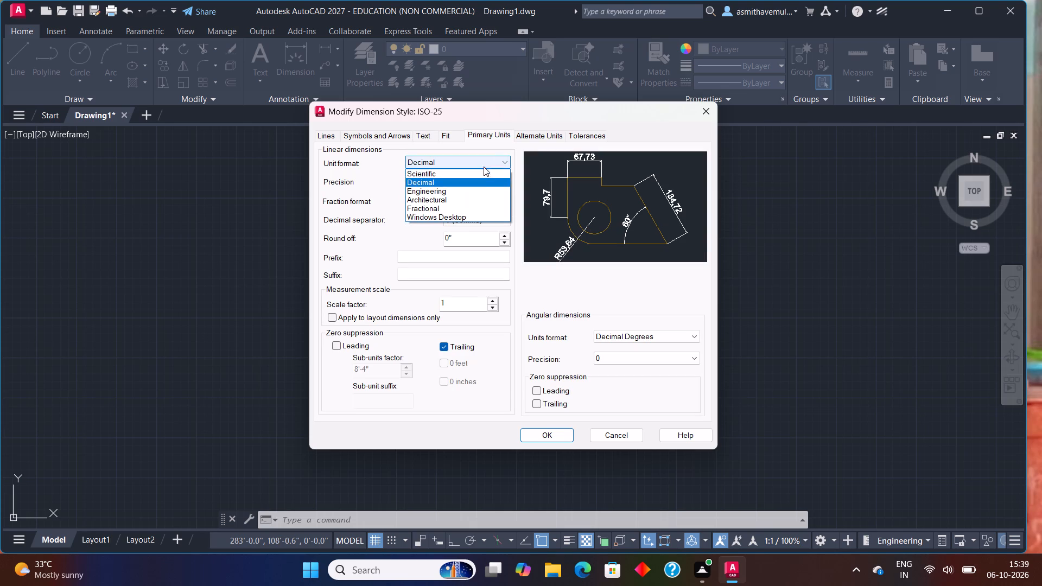
{"action": "left_click", "coordinate": [481, 187]}
{"action": "left_click", "coordinate": [481, 183]}
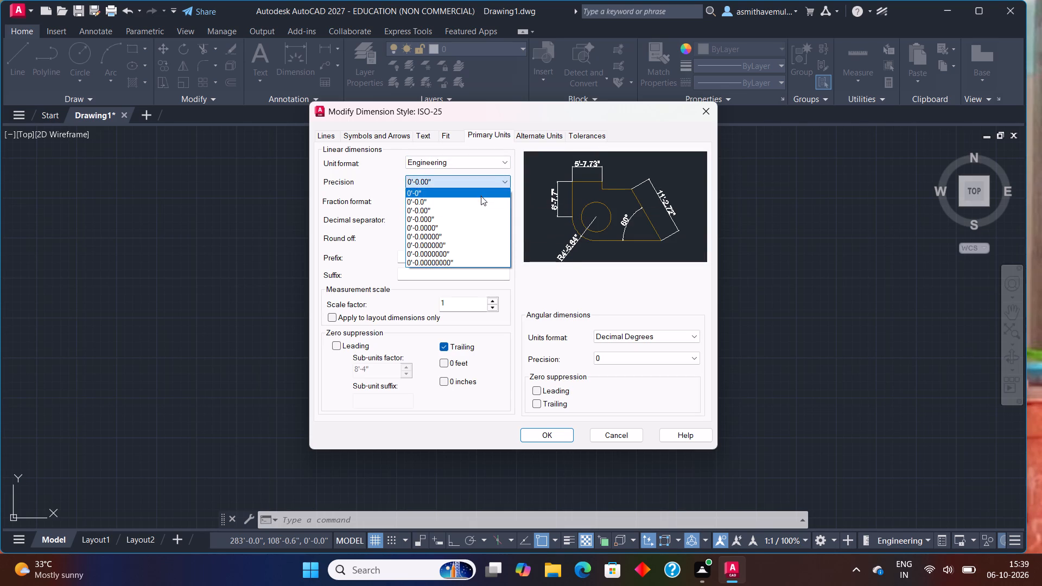
{"action": "left_click", "coordinate": [481, 199]}
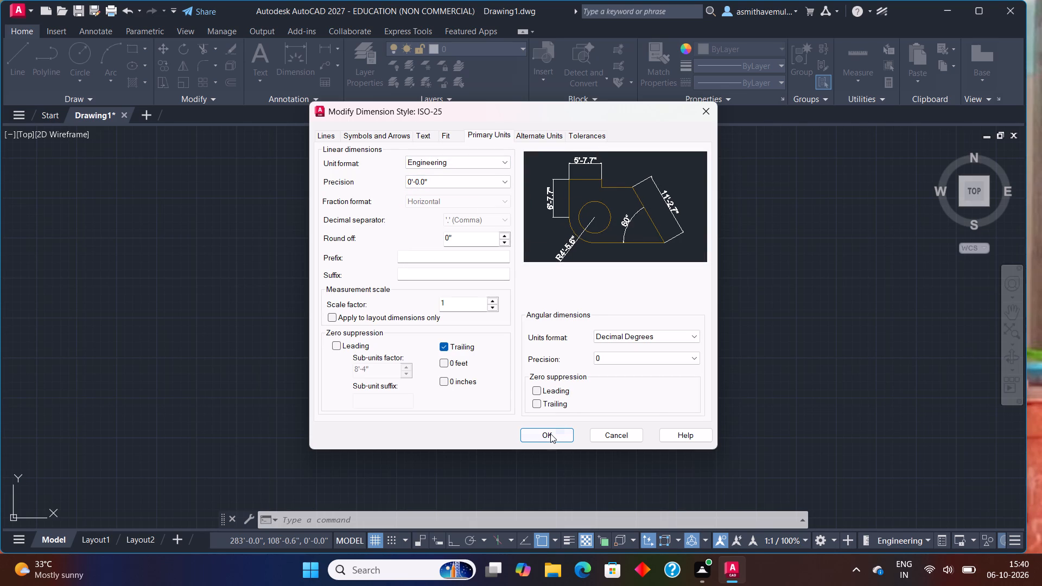
{"action": "left_click", "coordinate": [550, 434]}
{"action": "triple_click", "coordinate": [664, 208]}
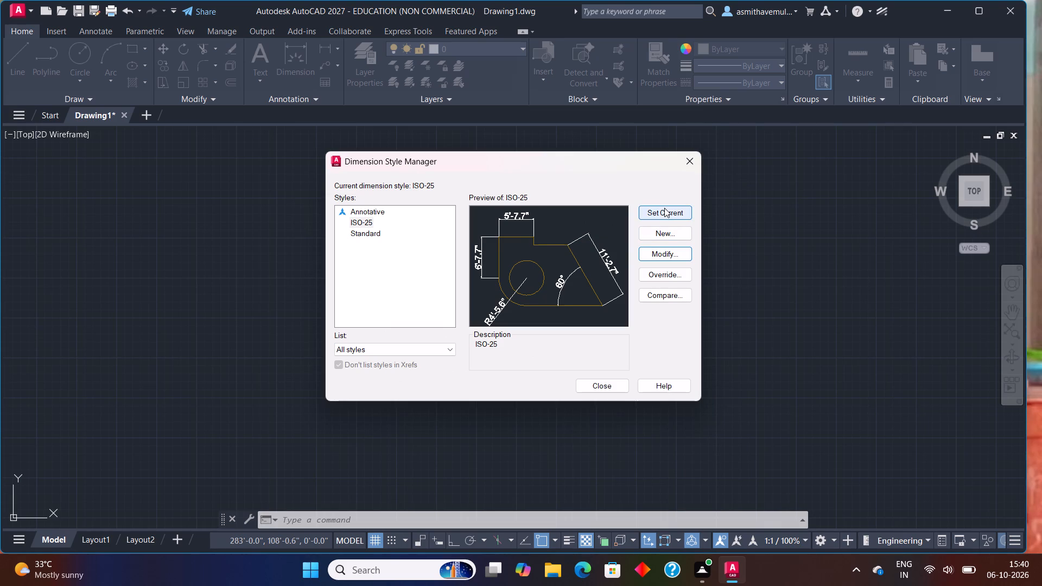
{"action": "double_click", "coordinate": [664, 209]}
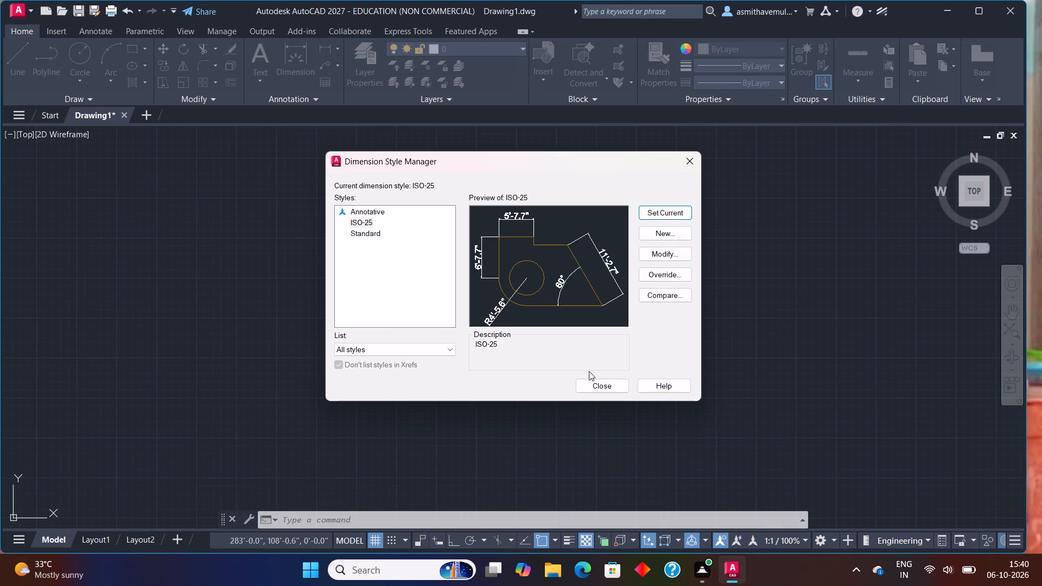
{"action": "left_click", "coordinate": [585, 384]}
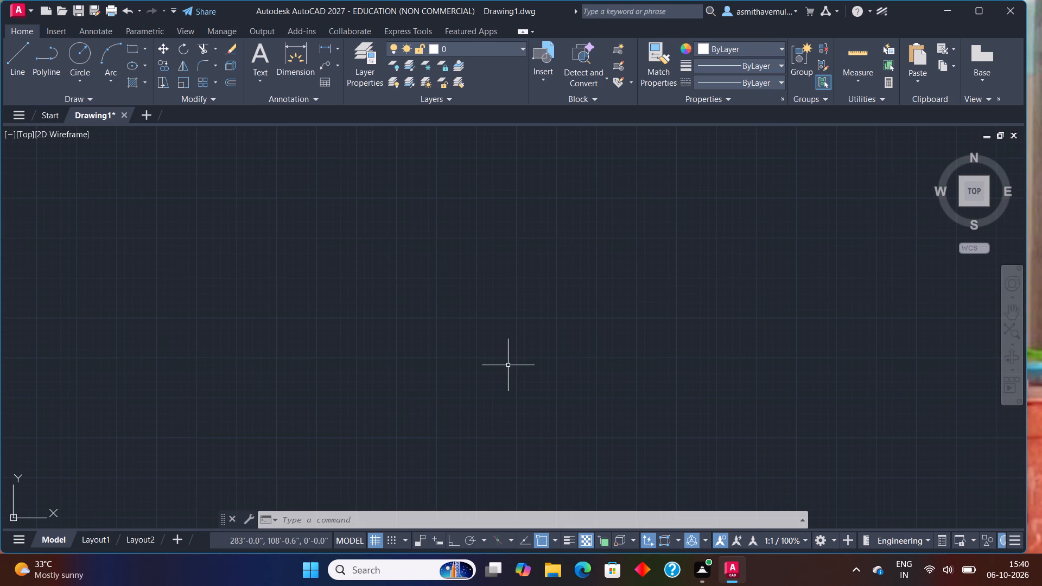
Draw the outer boundary of the house plan as a rectangle 31' long and 35'3" wide.
{"action": "type", "text": "REC"}
{"action": "key", "text": "Return"}
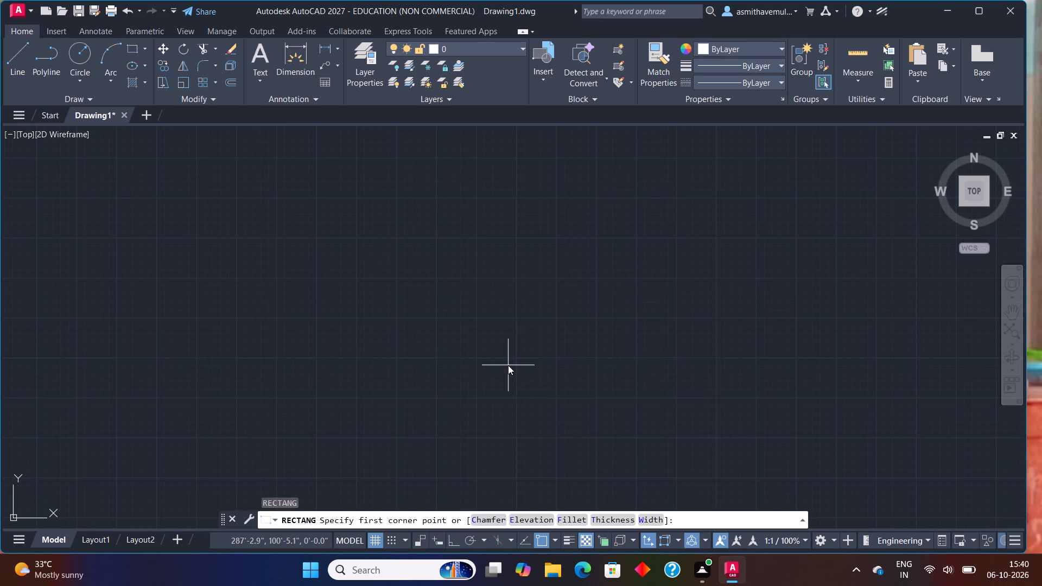
{"action": "left_click", "coordinate": [338, 462]}
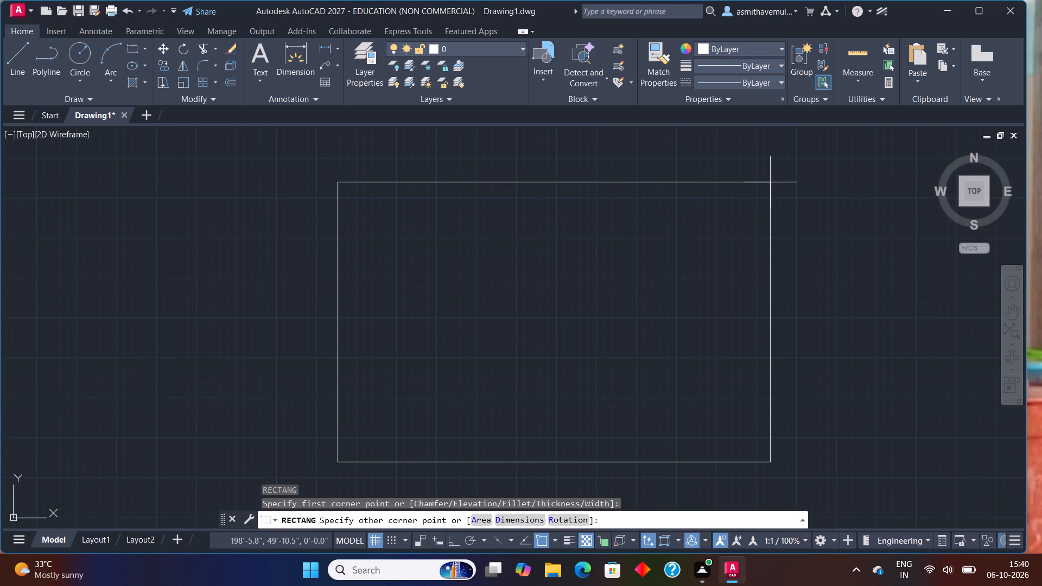
{"action": "key", "text": "d"}
{"action": "key", "text": "Return"}
{"action": "type", "text": "31"}
{"action": "key", "text": "apostrophe"}
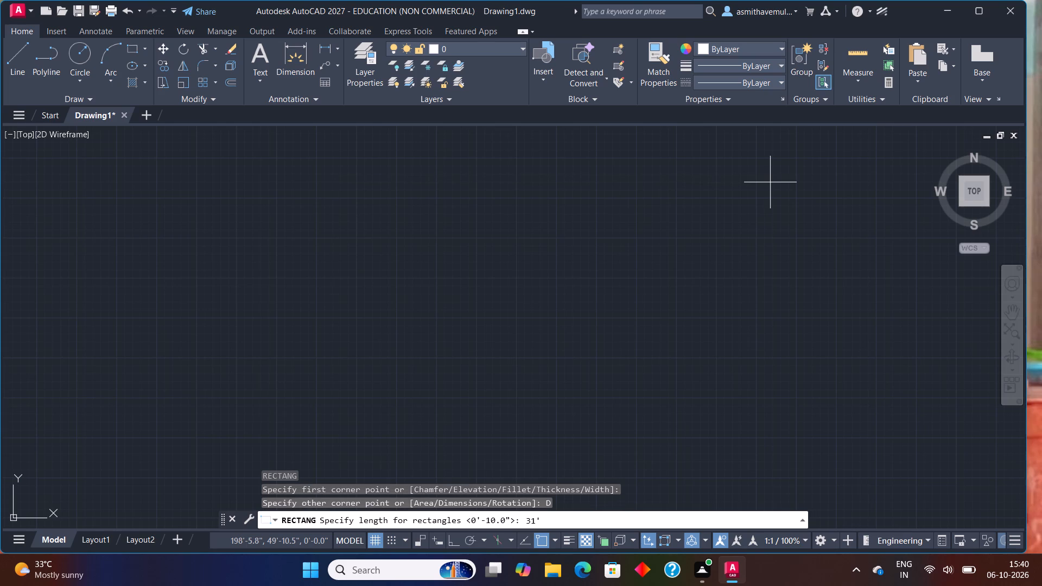
{"action": "key", "text": "Return"}
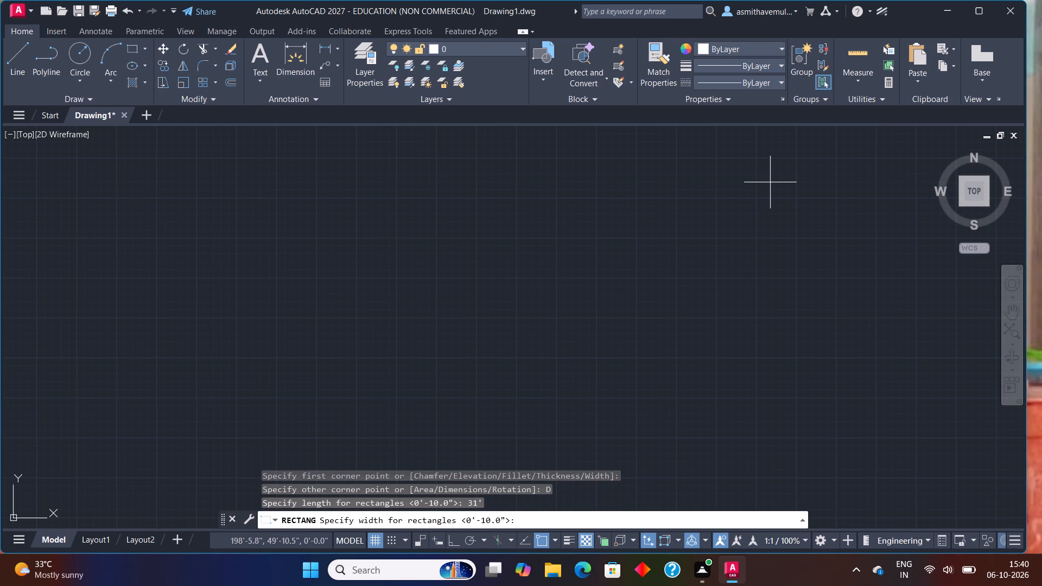
{"action": "type", "text": "35"}
{"action": "type", "text": "'3"}
{"action": "key", "text": "shift+quotedbl"}
{"action": "key", "text": "Return"}
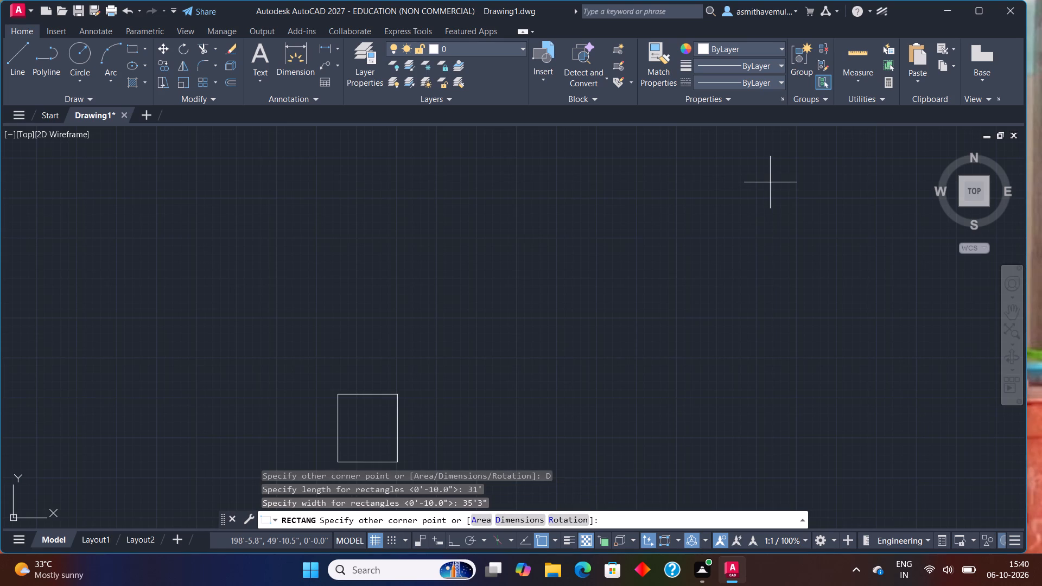
{"action": "middle_click_drag", "start_coordinate": [458, 386], "coordinate": [555, 262]}
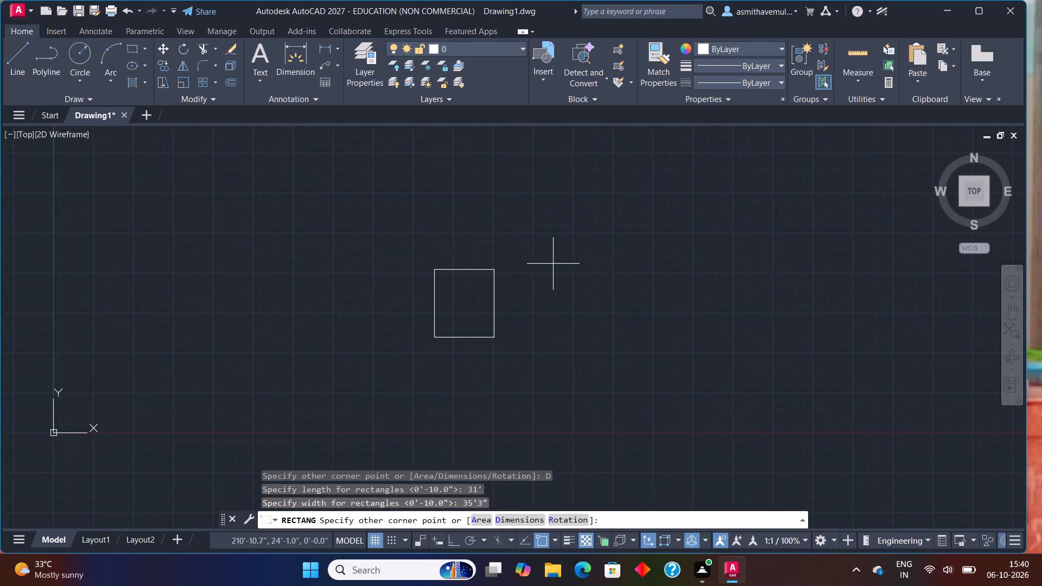
{"action": "left_click", "coordinate": [549, 267]}
Add a linear dimension across the top edge of the outer boundary, placed about 5' above it.
{"action": "scroll", "coordinate": [428, 308], "scroll_direction": "up", "scroll_amount": 3}
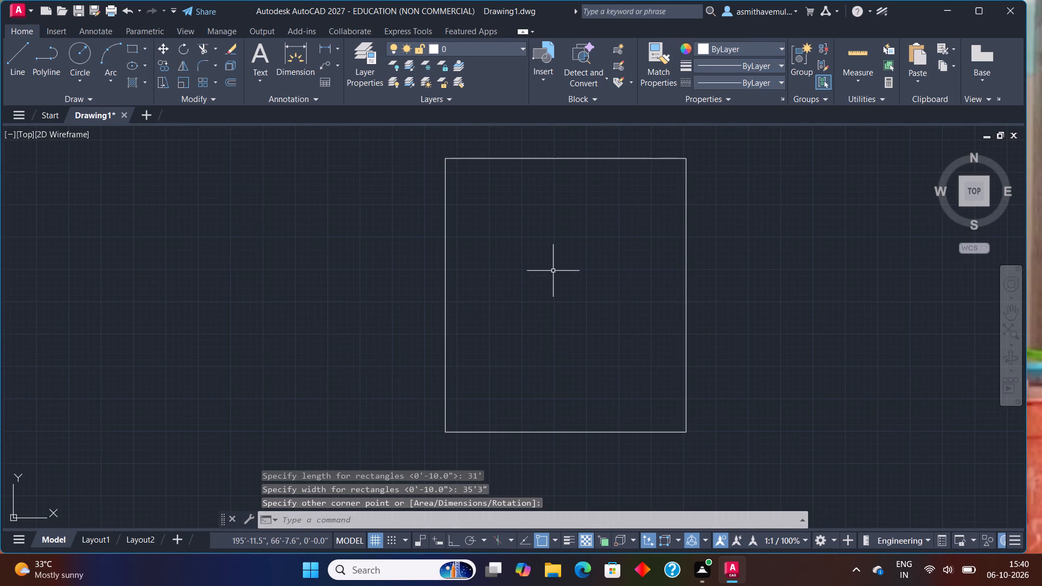
{"action": "left_click", "coordinate": [982, 182]}
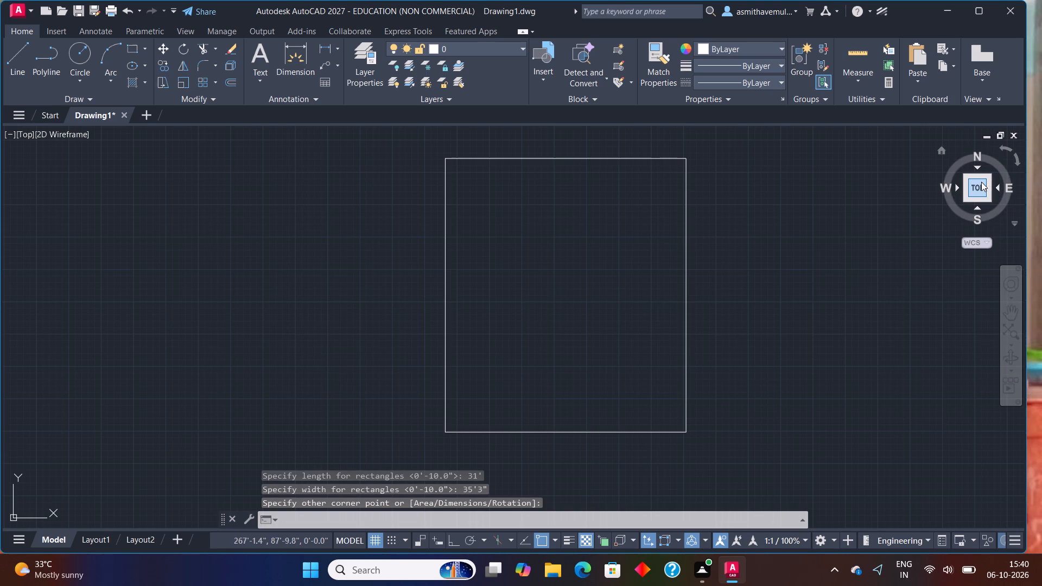
{"action": "double_click", "coordinate": [980, 186]}
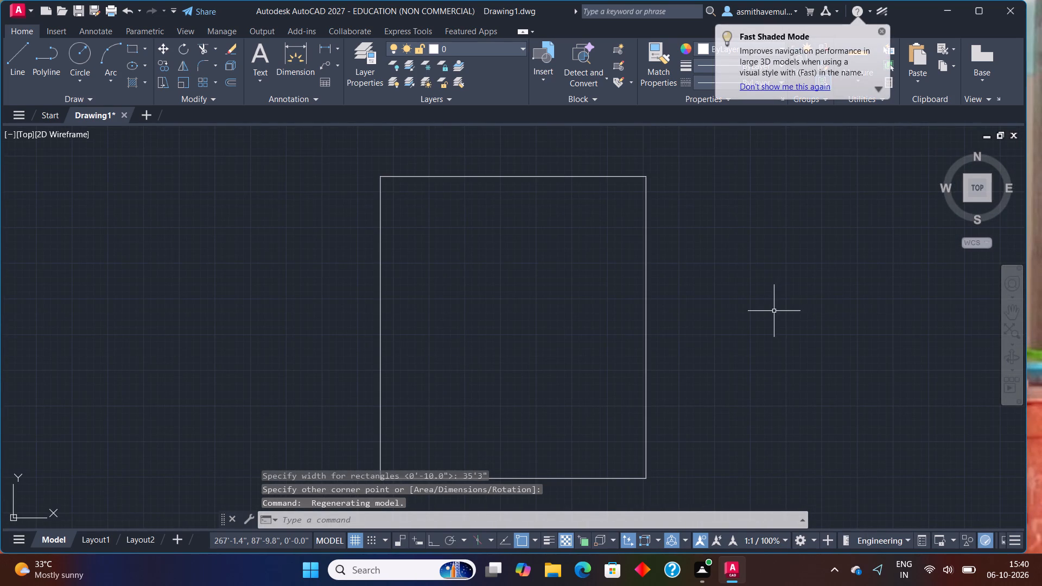
{"action": "middle_click_drag", "start_coordinate": [773, 311], "coordinate": [855, 295]}
{"action": "type", "text": "DLI"}
{"action": "key", "text": "Return"}
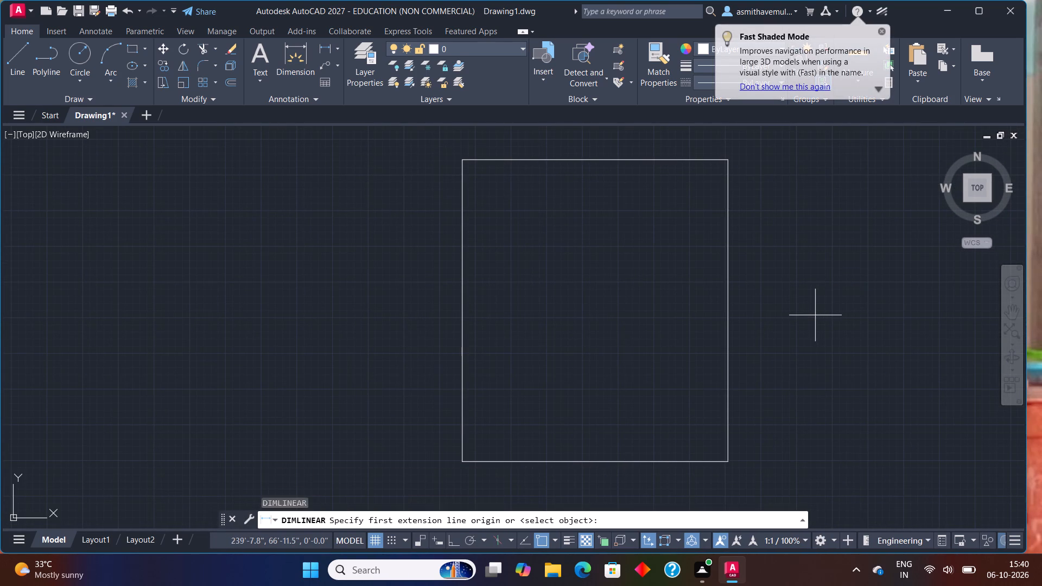
{"action": "scroll", "coordinate": [533, 243], "scroll_direction": "down", "scroll_amount": 1}
{"action": "middle_click_drag", "start_coordinate": [522, 244], "coordinate": [515, 253]}
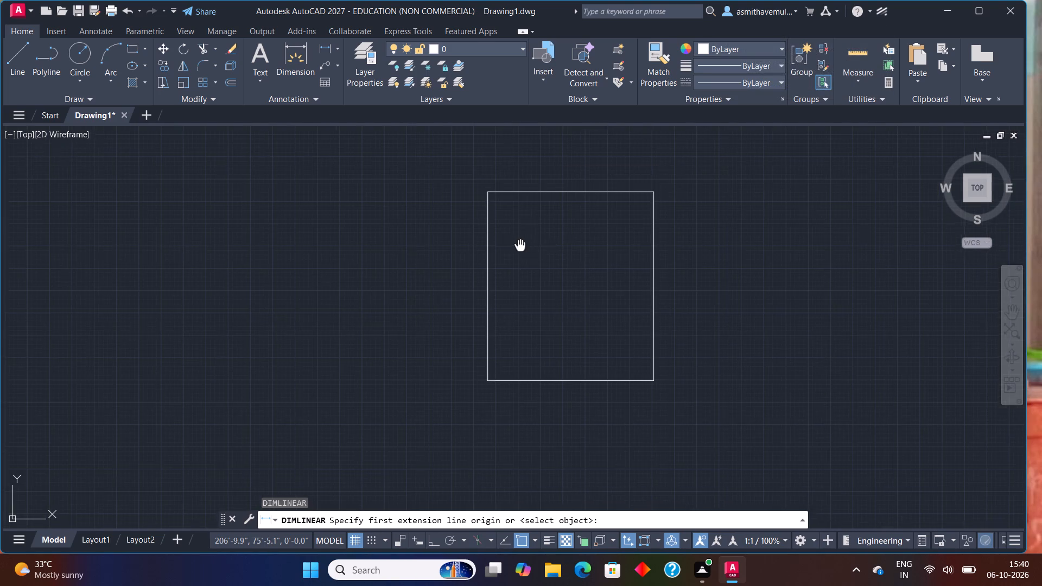
{"action": "middle_click_drag", "start_coordinate": [515, 253], "coordinate": [497, 281]}
{"action": "left_click", "coordinate": [466, 228]}
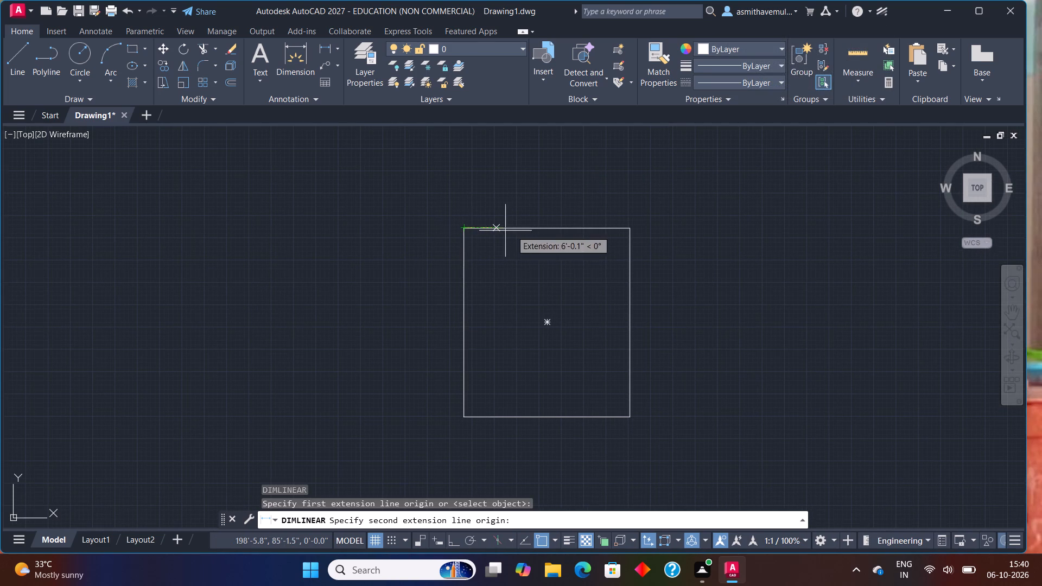
{"action": "left_click", "coordinate": [628, 227]}
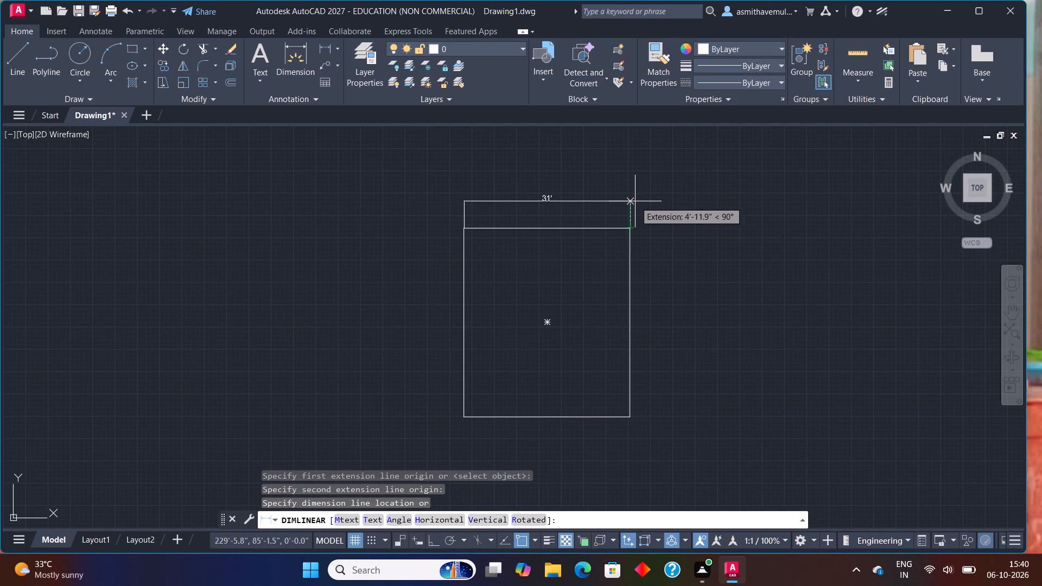
{"action": "left_click", "coordinate": [635, 201]}
Add a vertical linear dimension along the right edge of the outer boundary, placed outside the rectangle.
{"action": "type", "text": "DLI"}
{"action": "key", "text": "Return"}
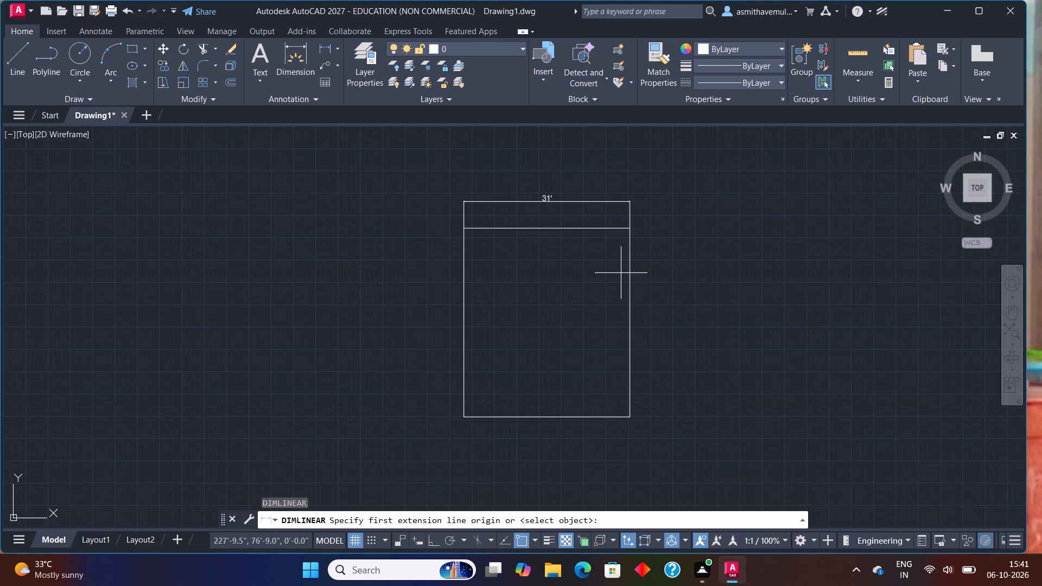
{"action": "left_click", "coordinate": [631, 226]}
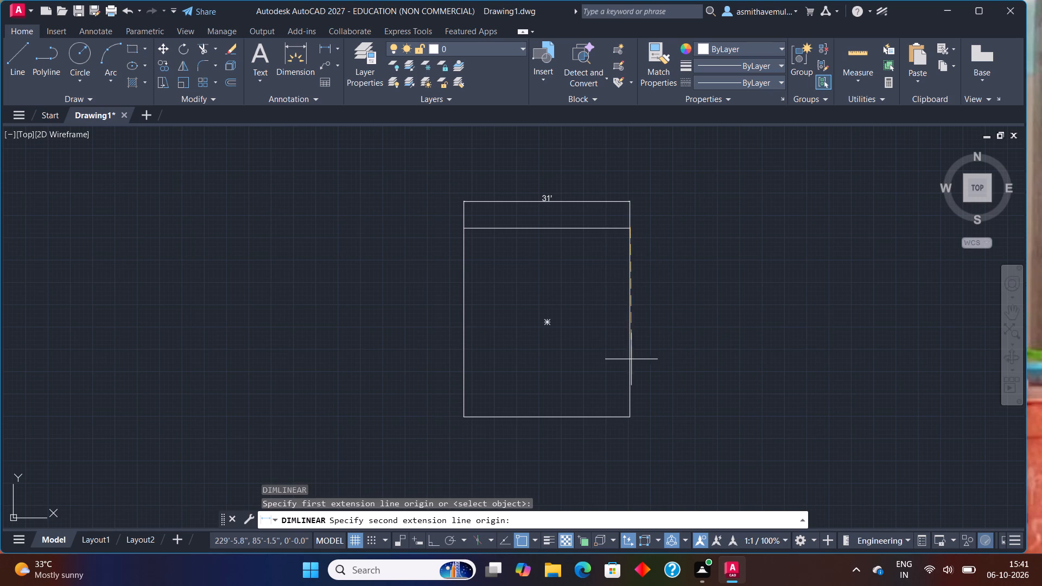
{"action": "left_click", "coordinate": [630, 415]}
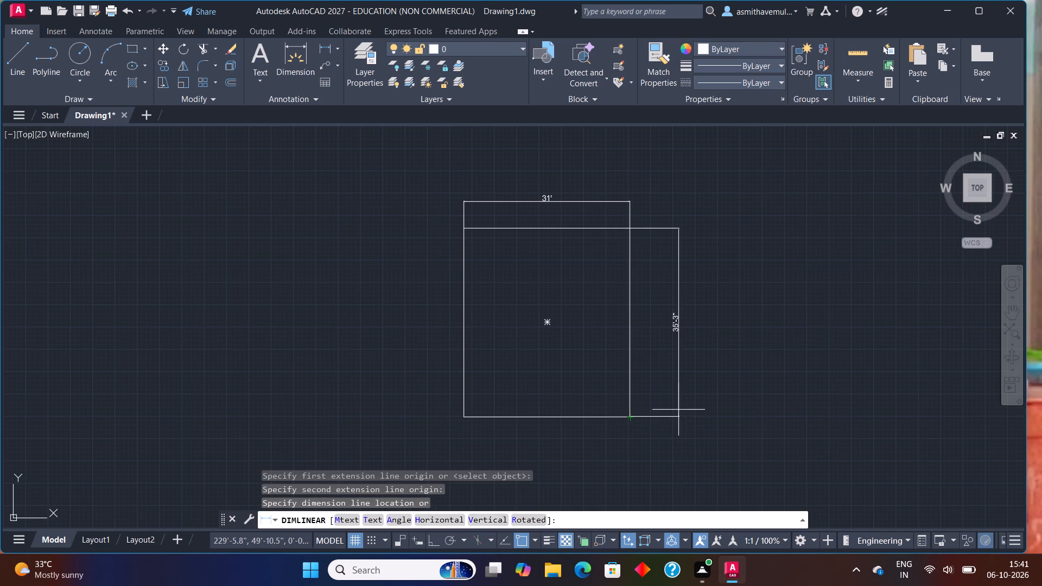
{"action": "left_click", "coordinate": [679, 410]}
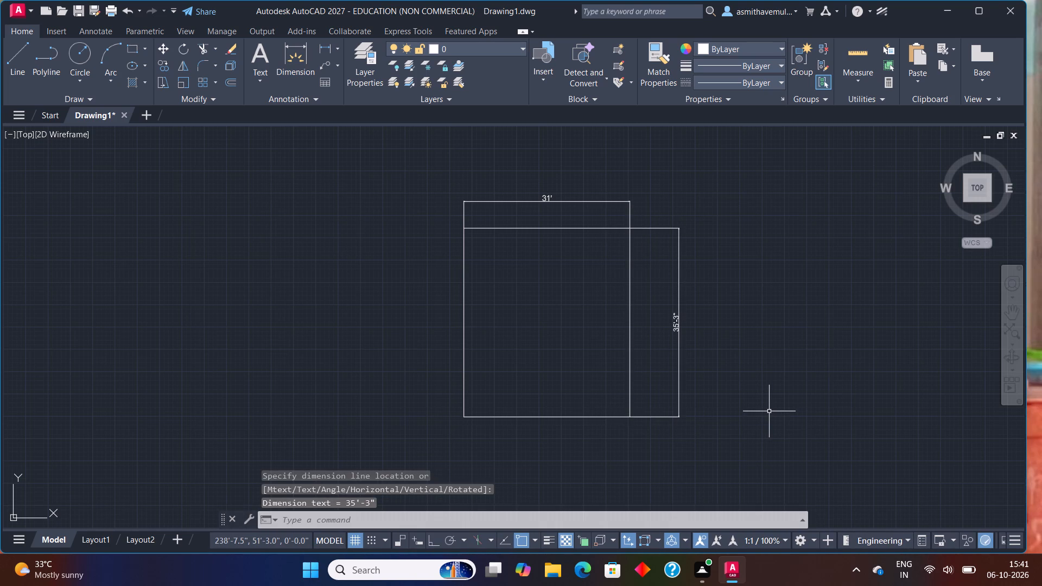
Offset the outer boundary rectangle 9" inward to form the exterior wall thickness.
{"action": "key", "text": "o"}
{"action": "key", "text": "Return"}
{"action": "key", "text": "9"}
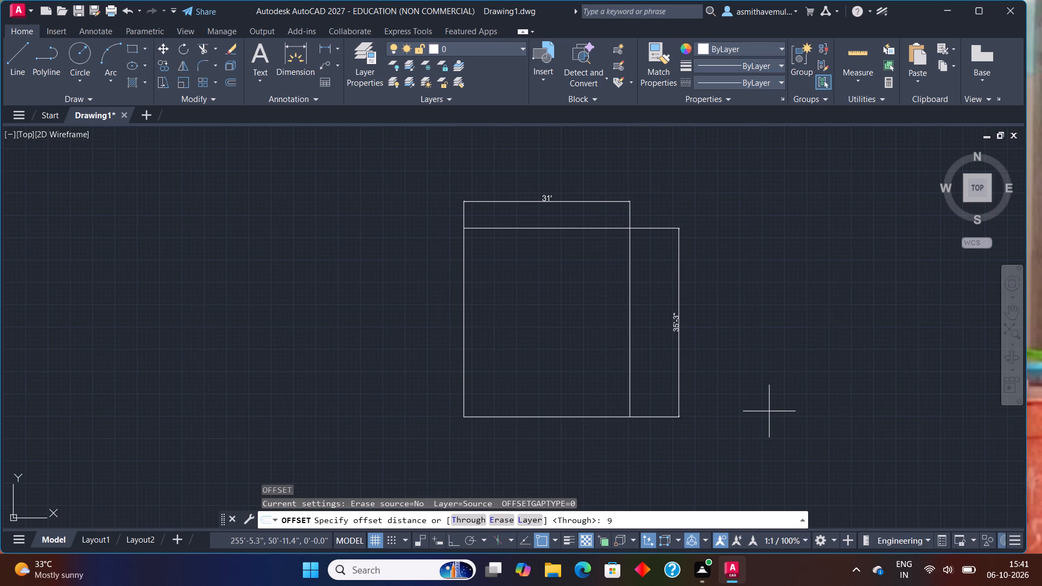
{"action": "key", "text": "shift+quotedbl"}
{"action": "key", "text": "Return"}
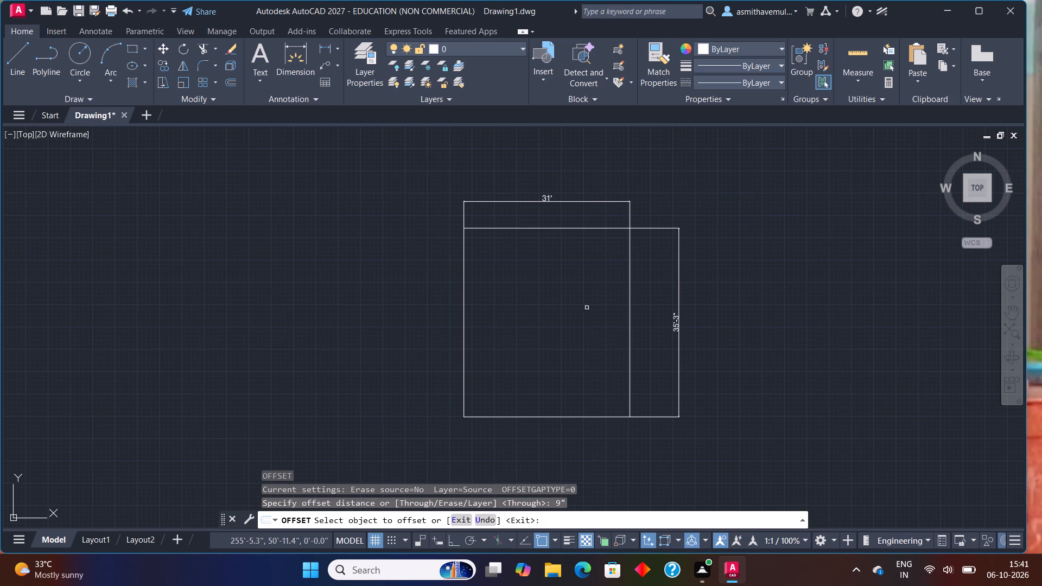
{"action": "left_click", "coordinate": [570, 227]}
{"action": "left_click", "coordinate": [560, 269]}
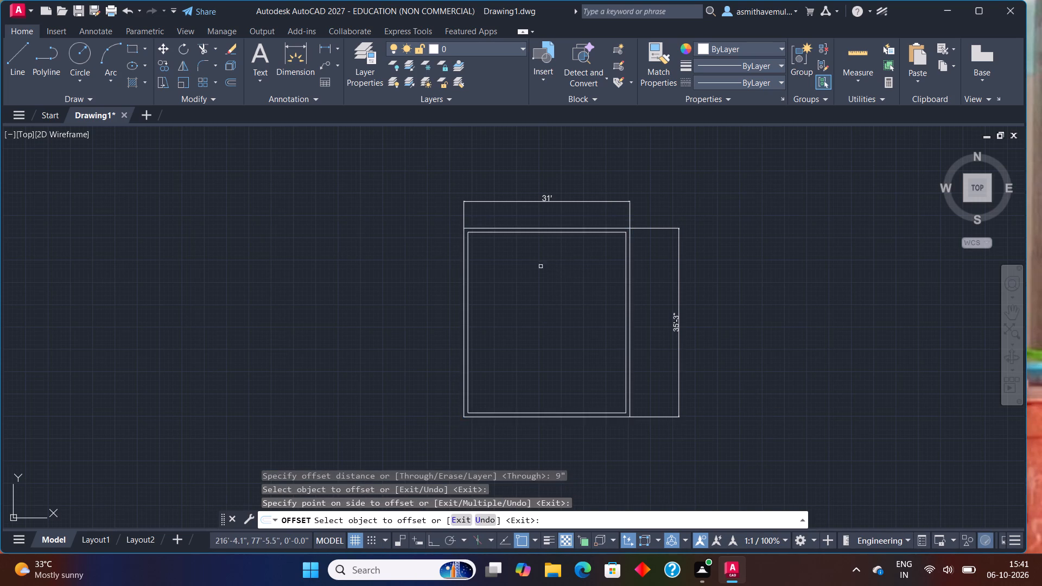
{"action": "scroll", "coordinate": [539, 266], "scroll_direction": "up", "scroll_amount": 1}
{"action": "key", "text": "Escape"}
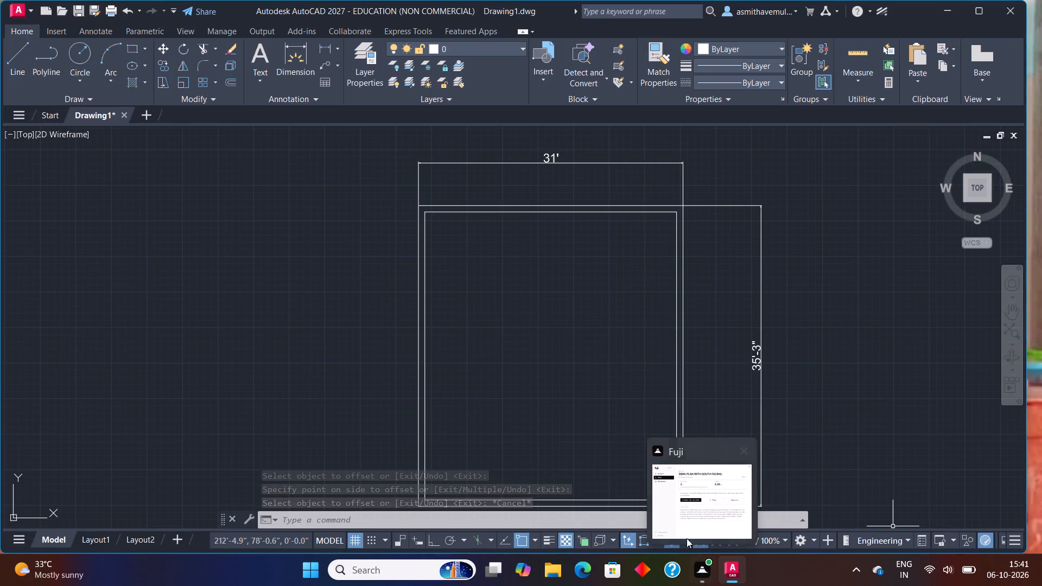
Explode the inner wall rectangle into separate lines.
{"action": "left_click", "coordinate": [678, 396]}
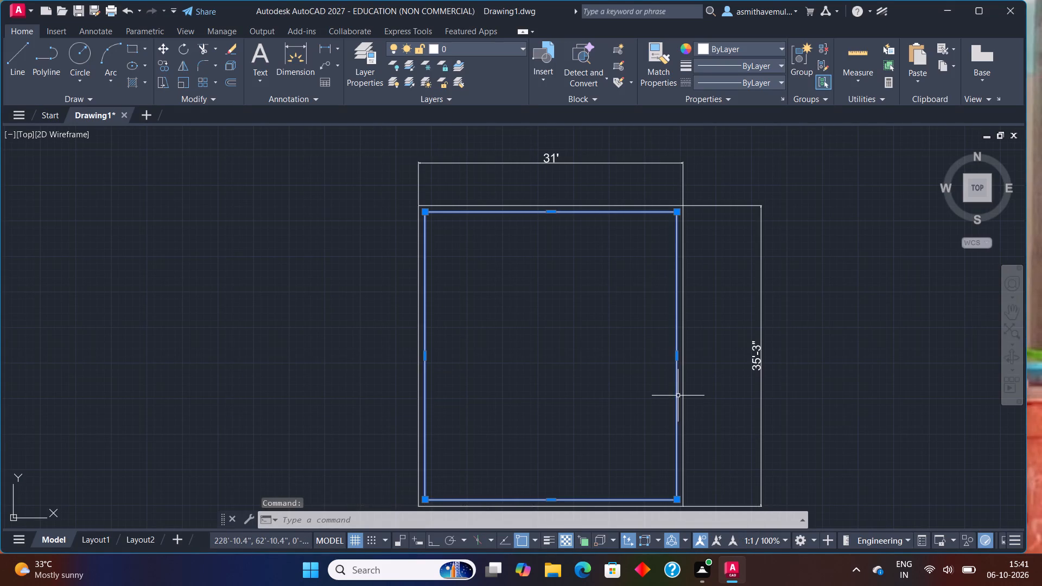
{"action": "key", "text": "x"}
{"action": "key", "text": "Return"}
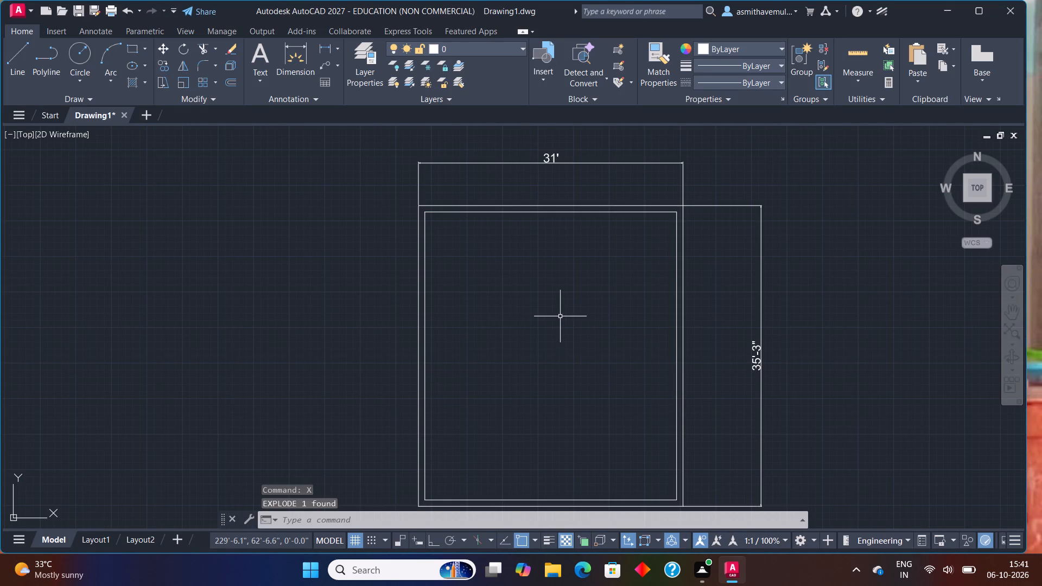
Offset the inner left wall line 11' to the right to mark the first room's width.
{"action": "middle_click_drag", "start_coordinate": [562, 318], "coordinate": [607, 334]}
{"action": "scroll", "coordinate": [589, 332], "scroll_direction": "up", "scroll_amount": 1}
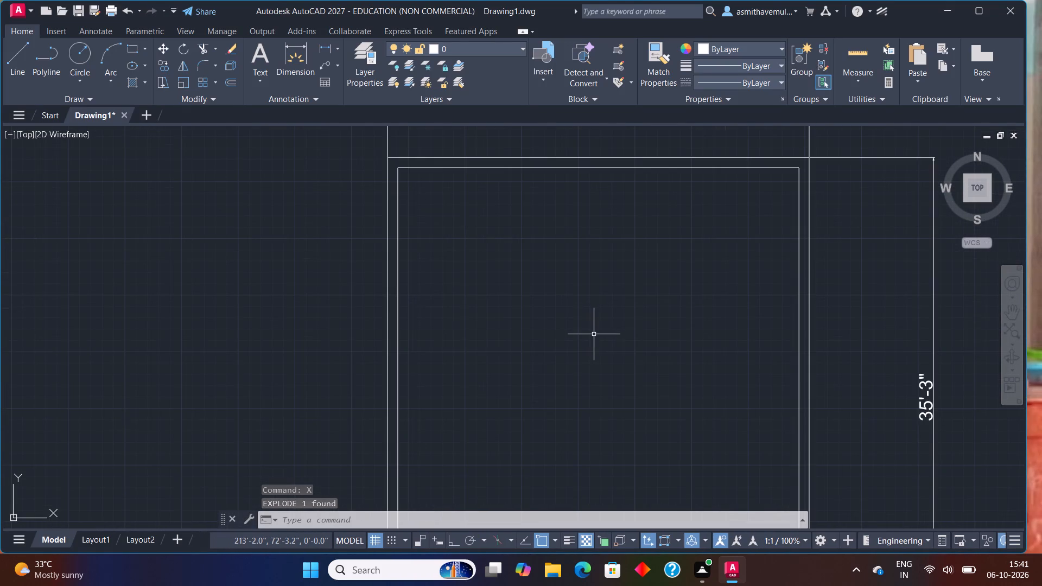
{"action": "key", "text": "o"}
{"action": "key", "text": "Return"}
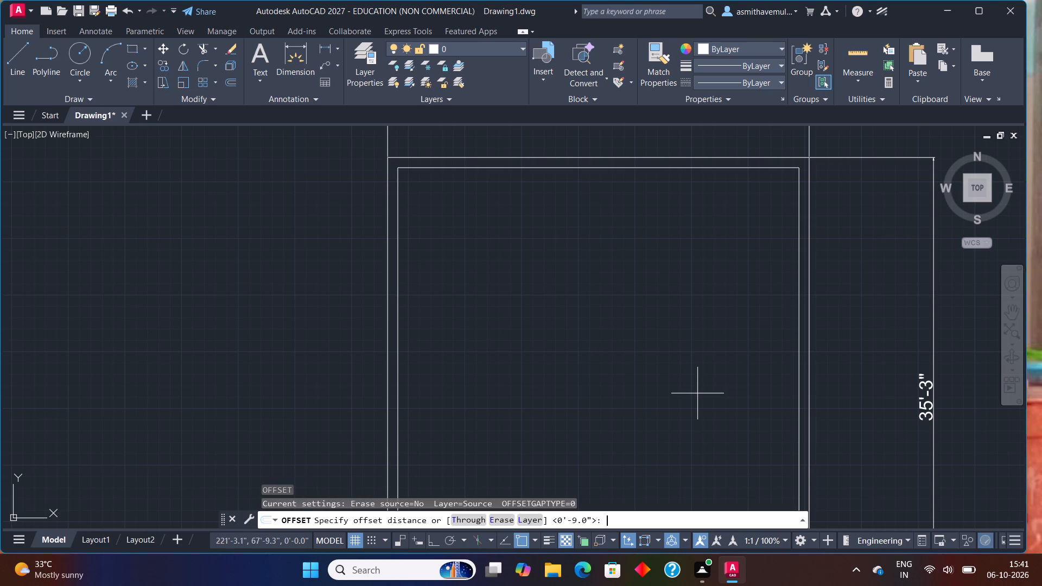
{"action": "type", "text": "11'"}
{"action": "key", "text": "Return"}
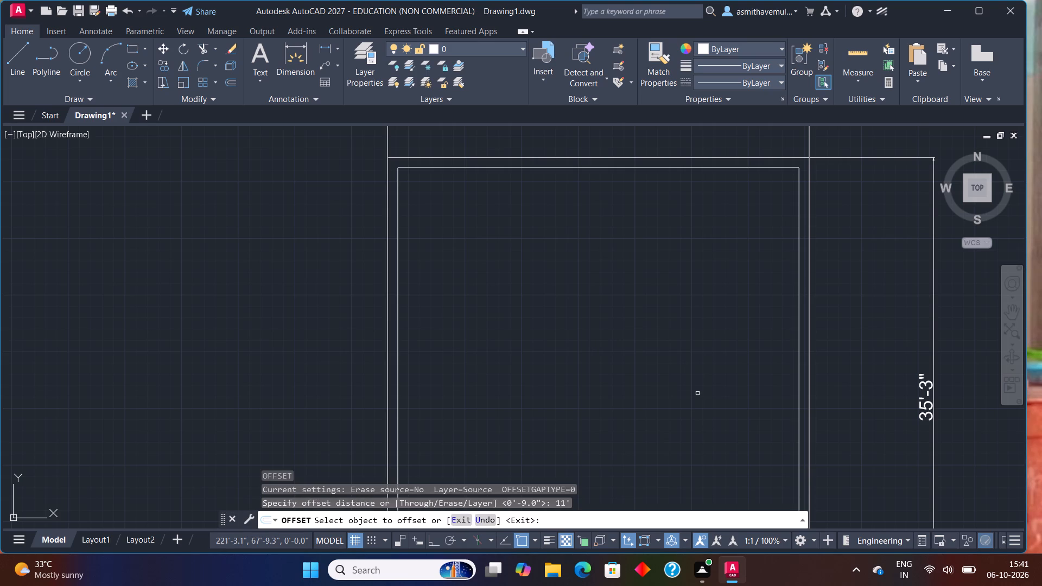
{"action": "left_click", "coordinate": [397, 291]}
{"action": "left_click", "coordinate": [457, 281]}
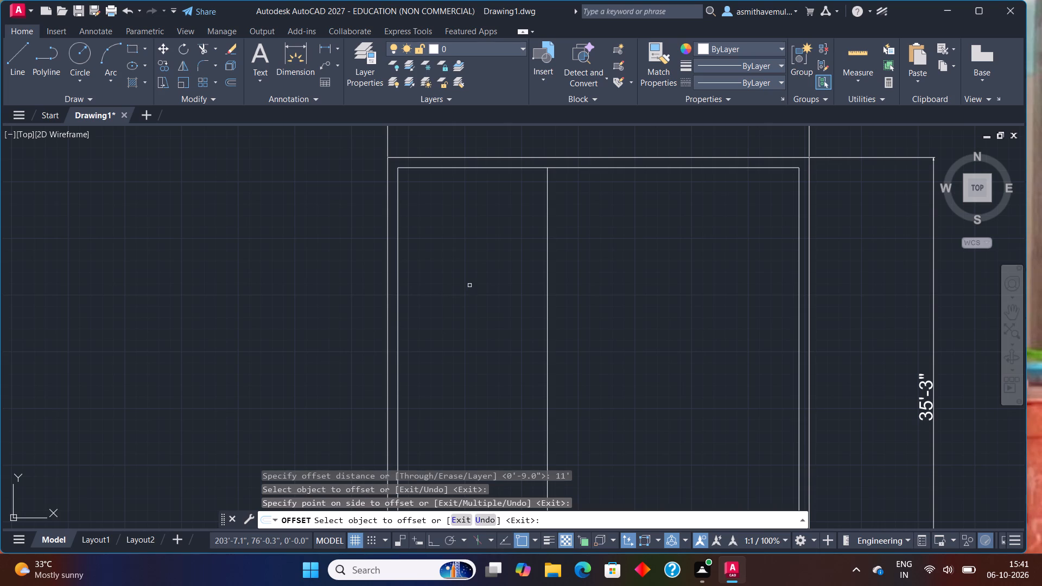
{"action": "key", "text": "Escape"}
Offset the inner top wall line 10' downward to mark the first room's depth.
{"action": "key", "text": "o"}
{"action": "key", "text": "Return"}
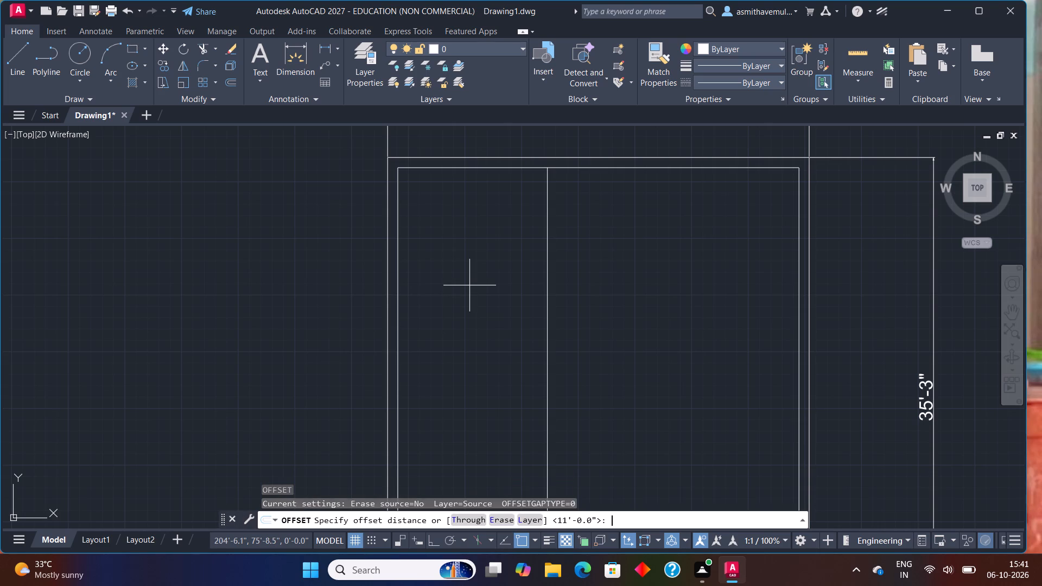
{"action": "type", "text": "10'"}
{"action": "key", "text": "Return"}
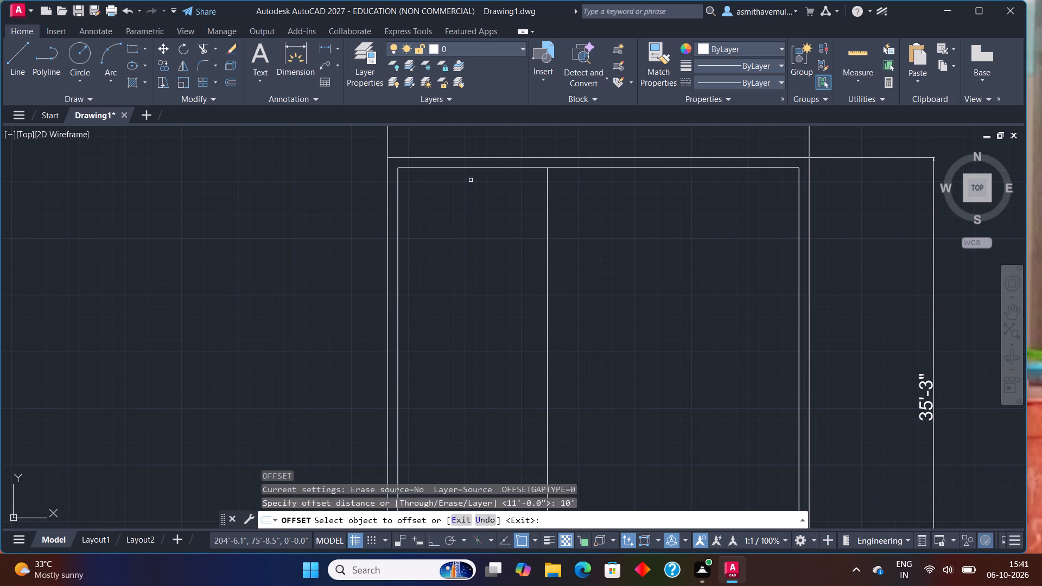
{"action": "left_click", "coordinate": [469, 167]}
{"action": "left_click", "coordinate": [469, 229]}
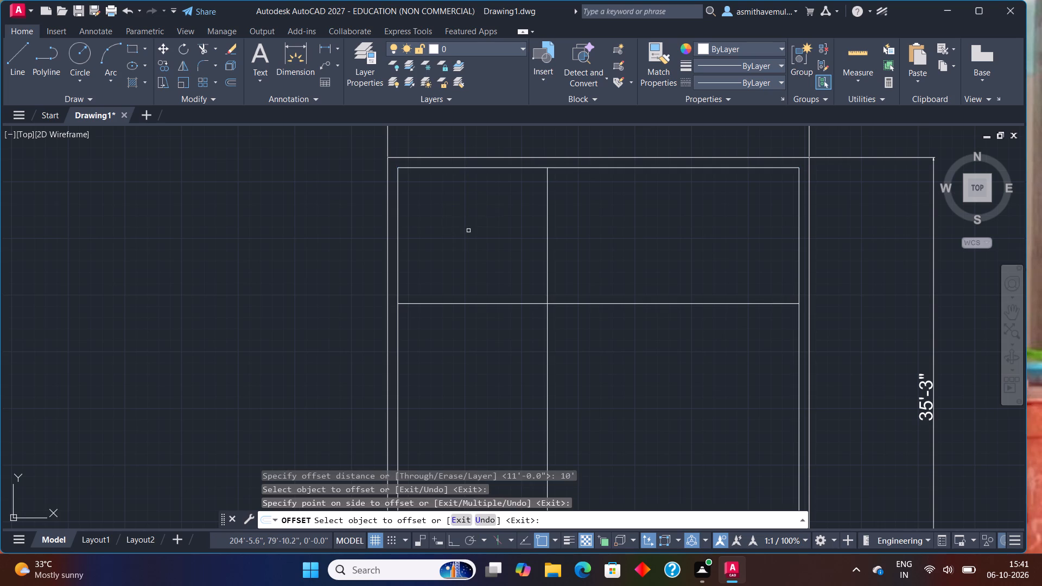
{"action": "key", "text": "Escape"}
Offset the vertical partition line 6" to the right and the horizontal partition line 6" downward to form wall thicknesses.
{"action": "key", "text": "o"}
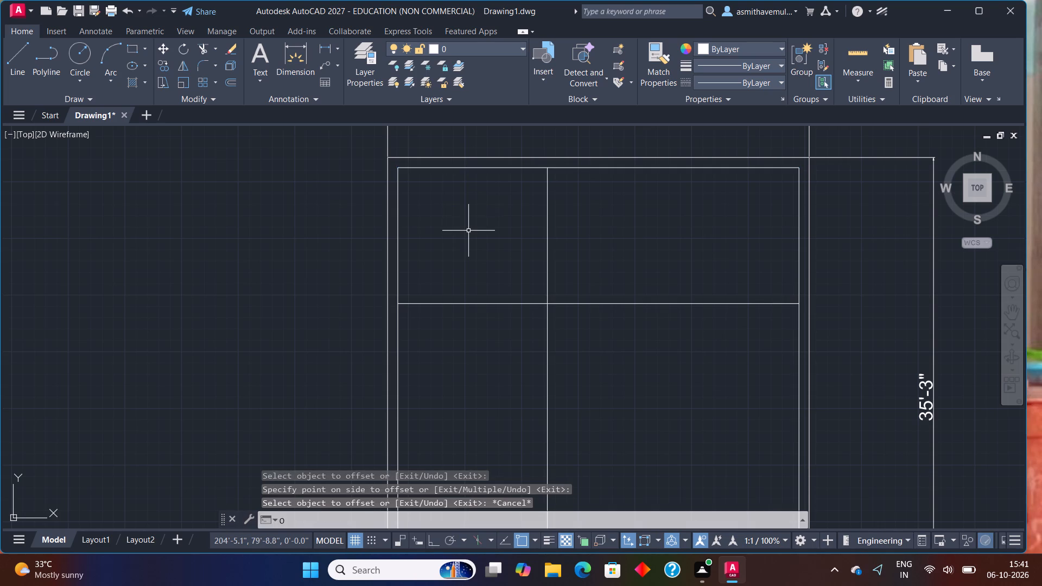
{"action": "key", "text": "Return"}
{"action": "key", "text": "6"}
{"action": "key", "text": "shift+quotedbl"}
{"action": "key", "text": "Return"}
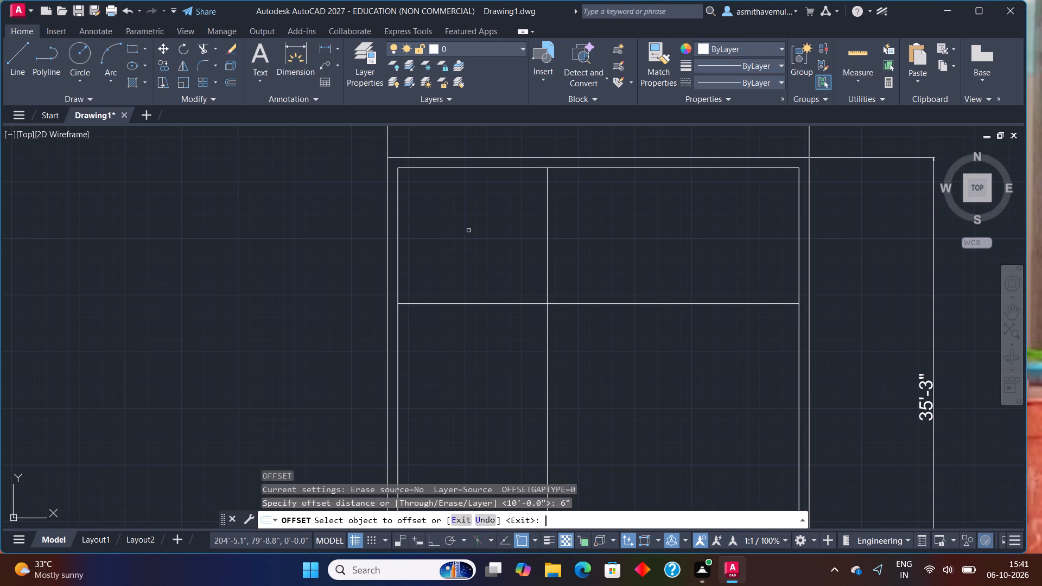
{"action": "left_click", "coordinate": [547, 263]}
{"action": "left_click", "coordinate": [566, 255]}
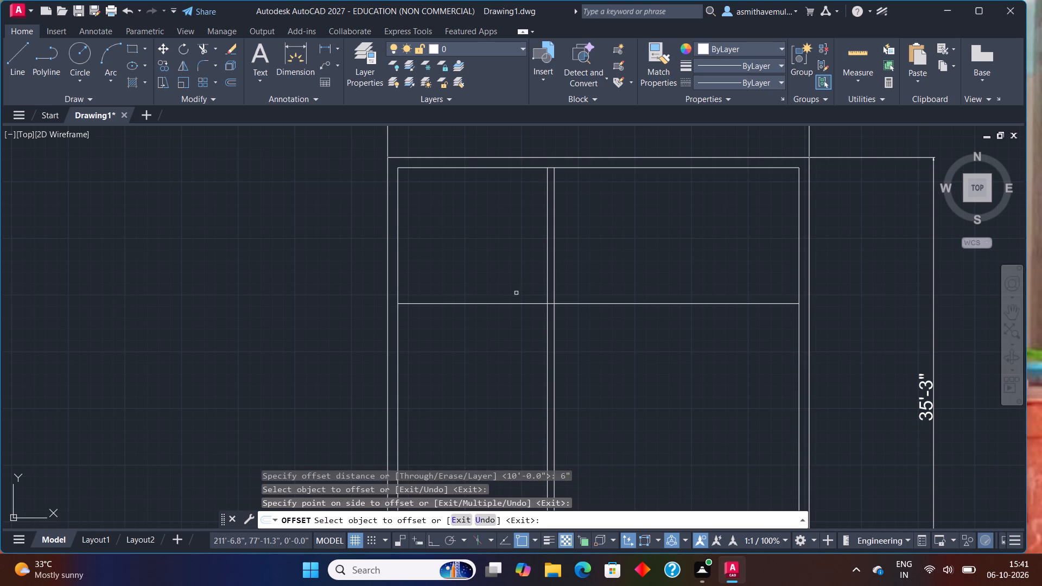
{"action": "left_click", "coordinate": [513, 303]}
{"action": "left_click", "coordinate": [511, 332]}
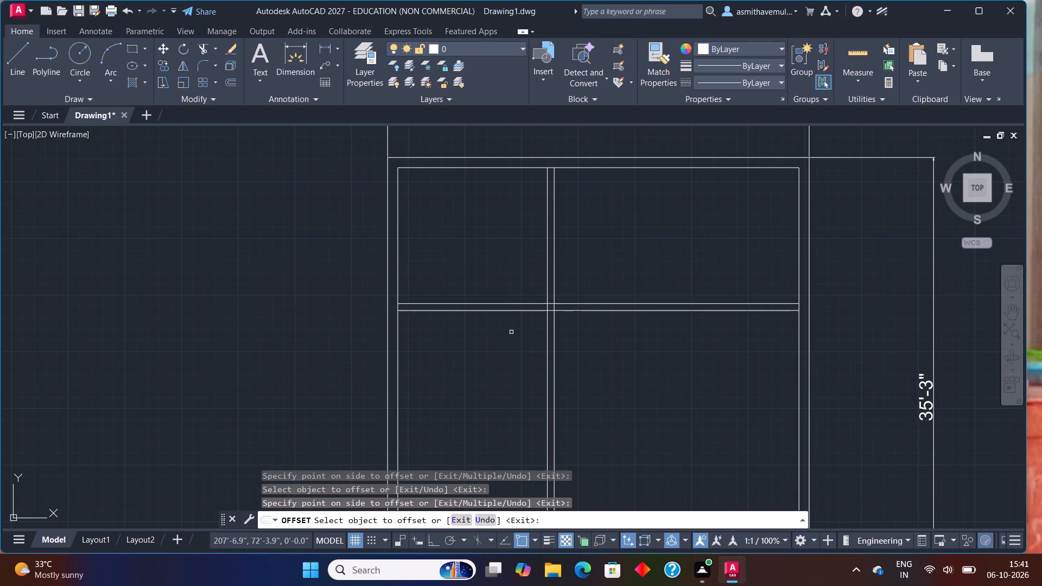
{"action": "key", "text": "Escape"}
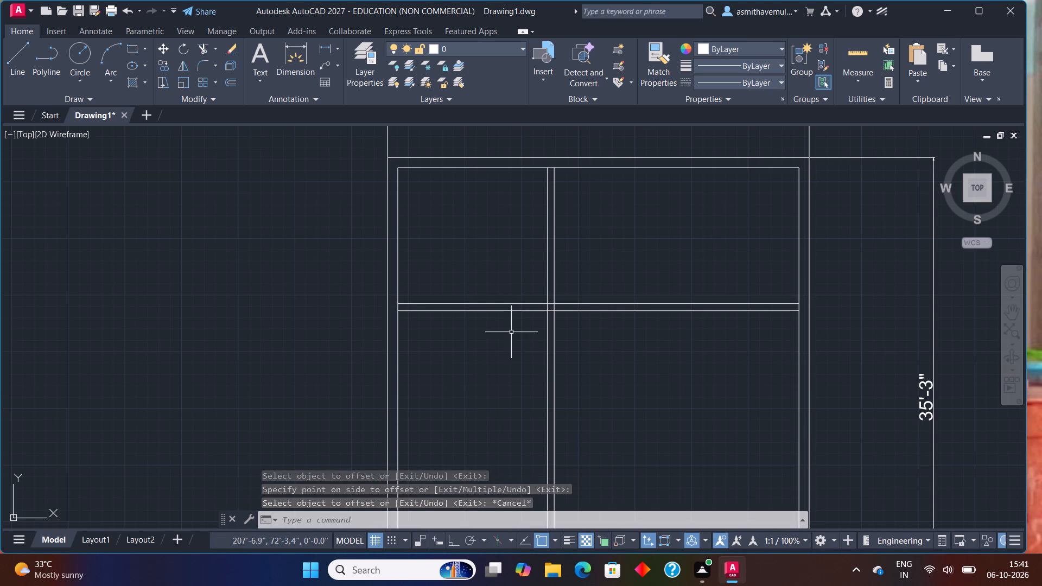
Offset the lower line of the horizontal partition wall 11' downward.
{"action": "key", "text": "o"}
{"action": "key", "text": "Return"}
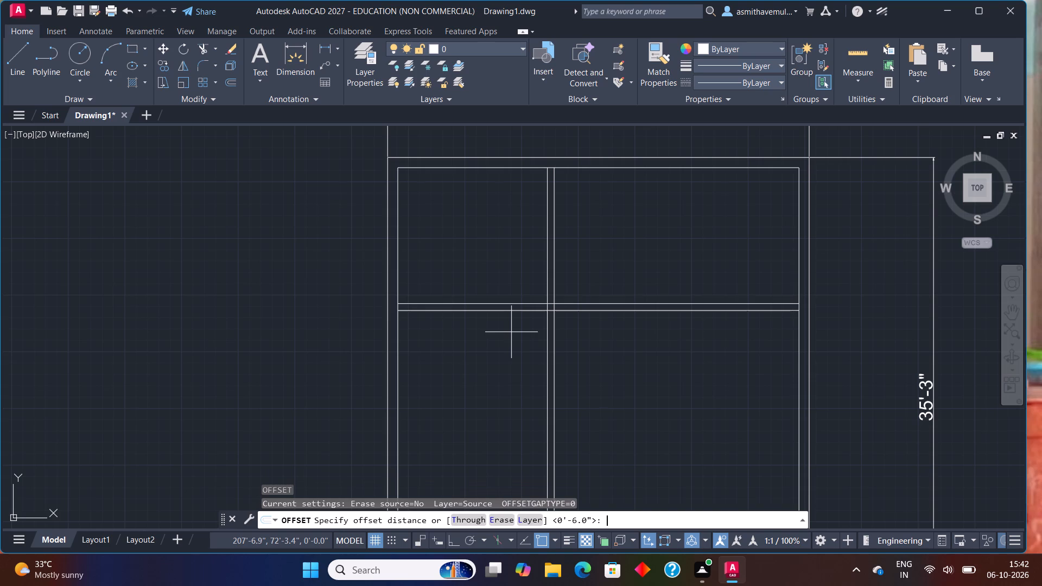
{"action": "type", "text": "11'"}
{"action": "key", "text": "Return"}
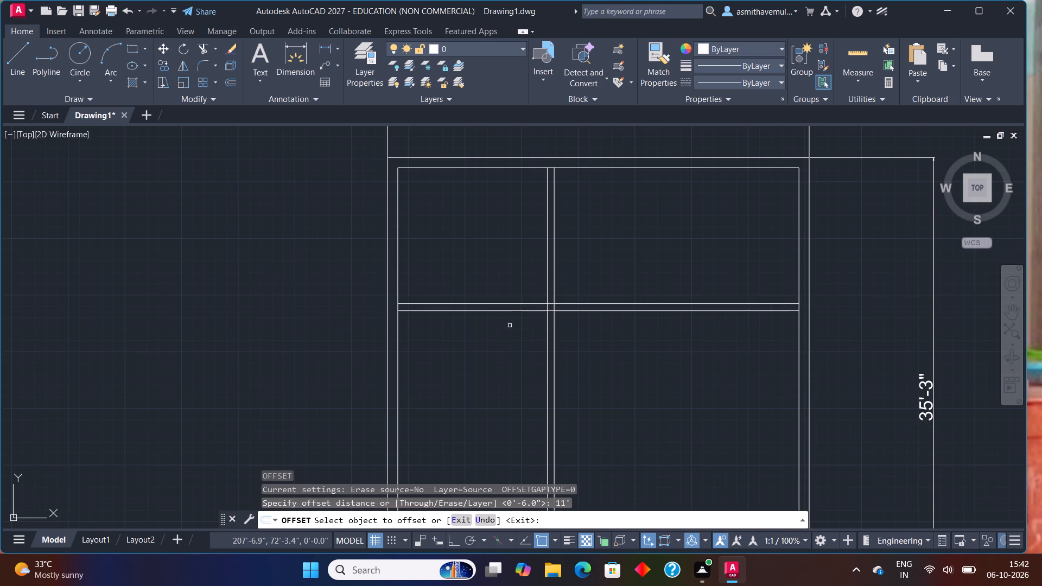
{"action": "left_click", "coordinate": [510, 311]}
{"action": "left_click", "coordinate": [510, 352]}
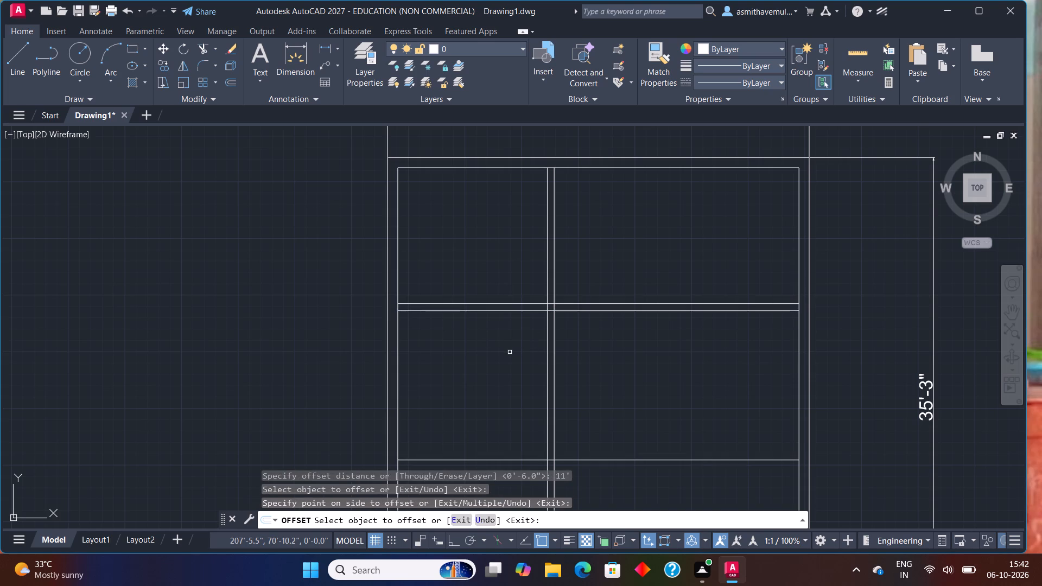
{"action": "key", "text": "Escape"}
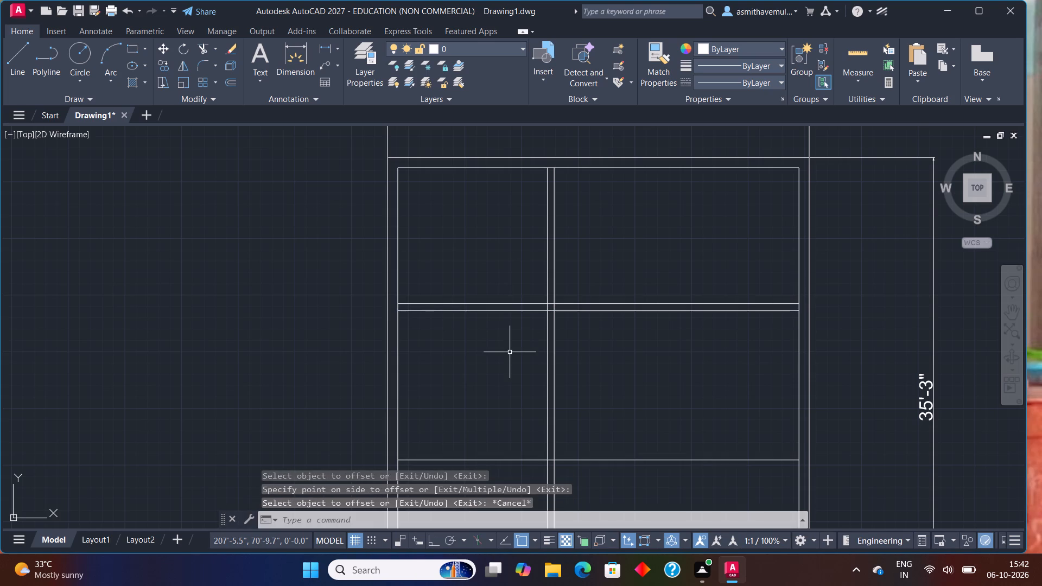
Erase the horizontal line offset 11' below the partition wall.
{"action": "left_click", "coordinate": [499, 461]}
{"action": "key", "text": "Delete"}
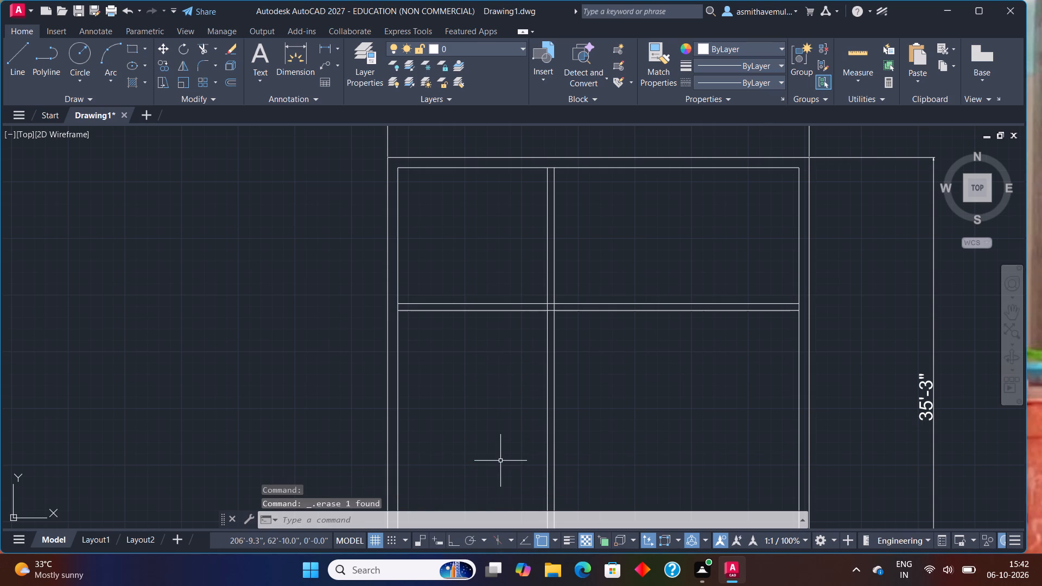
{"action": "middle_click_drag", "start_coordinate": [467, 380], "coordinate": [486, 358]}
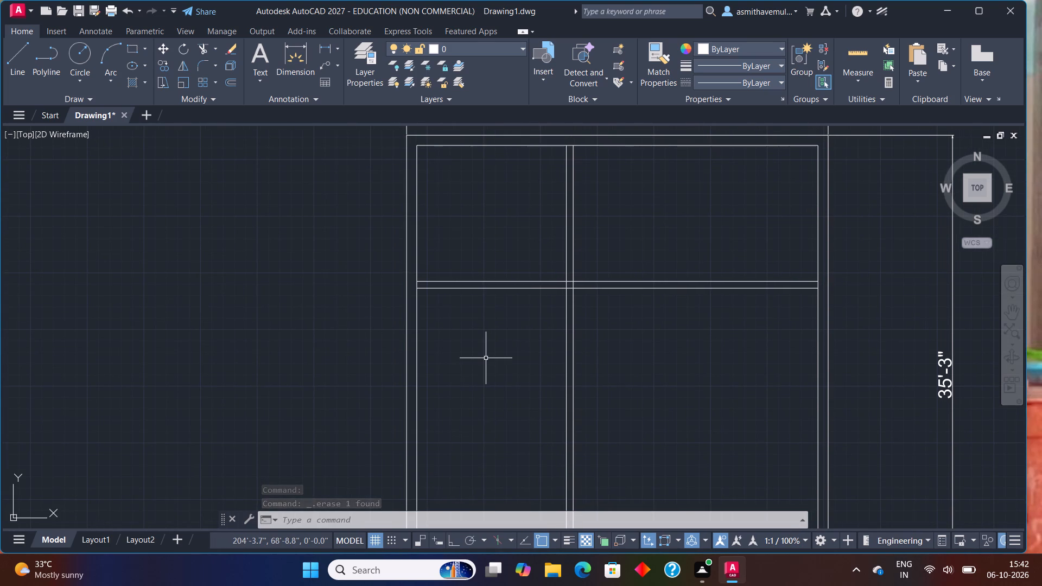
Offset the lower line of the horizontal partition wall 5' downward.
{"action": "key", "text": "o"}
{"action": "key", "text": "Return"}
{"action": "type", "text": "5'"}
{"action": "key", "text": "Return"}
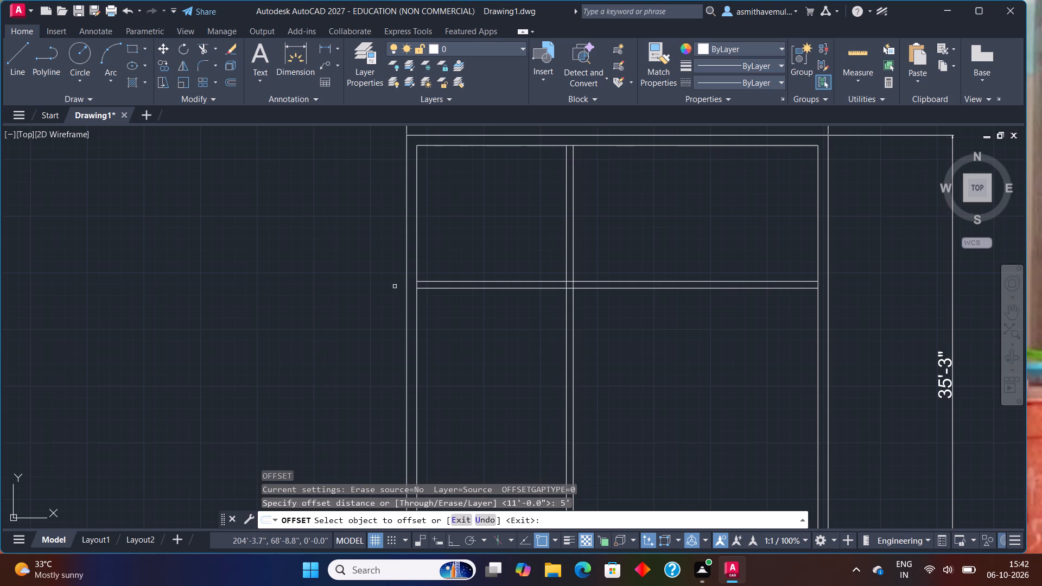
{"action": "left_click", "coordinate": [490, 290]}
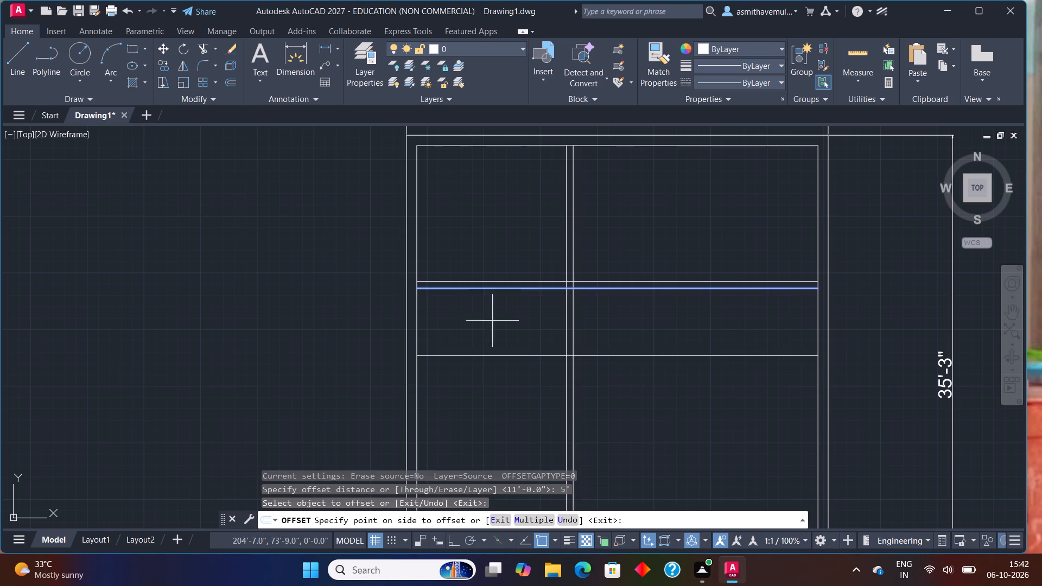
{"action": "left_click", "coordinate": [490, 348]}
{"action": "key", "text": "Escape"}
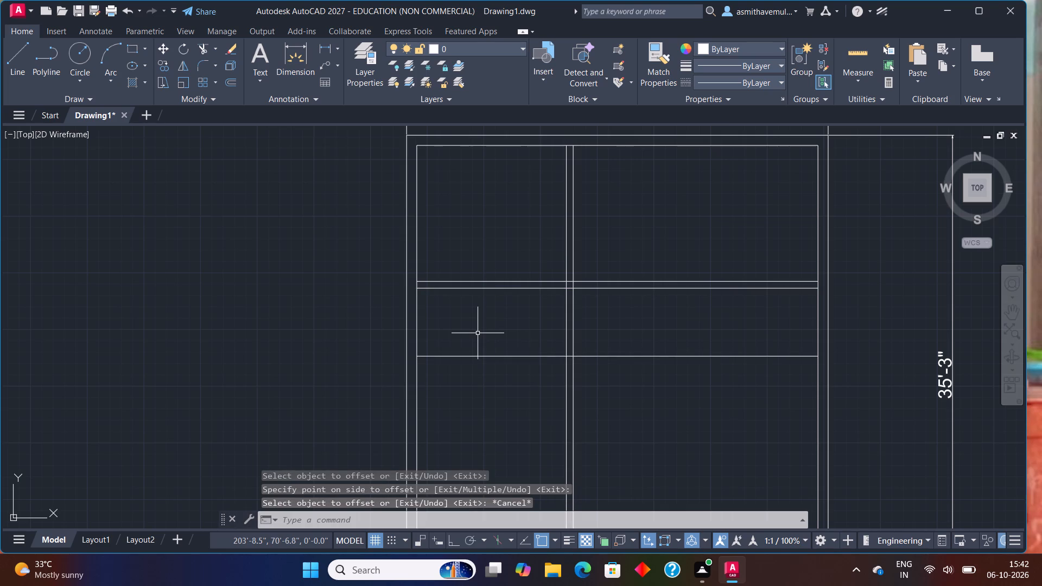
Offset the new horizontal line 6" downward to form a second horizontal partition wall.
{"action": "key", "text": "o"}
{"action": "key", "text": "Return"}
{"action": "key", "text": "6"}
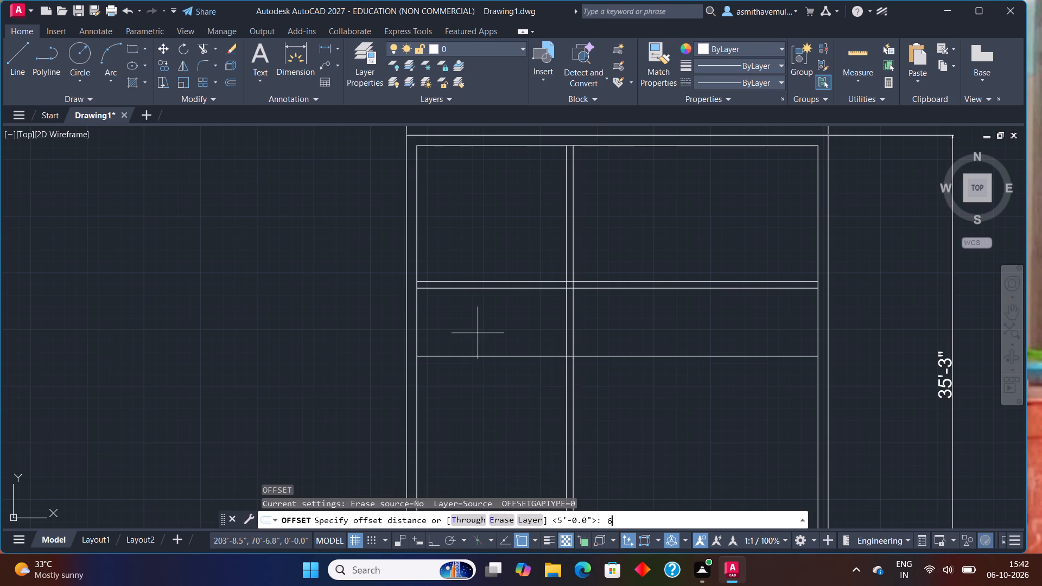
{"action": "key", "text": "shift+quotedbl"}
{"action": "key", "text": "Return"}
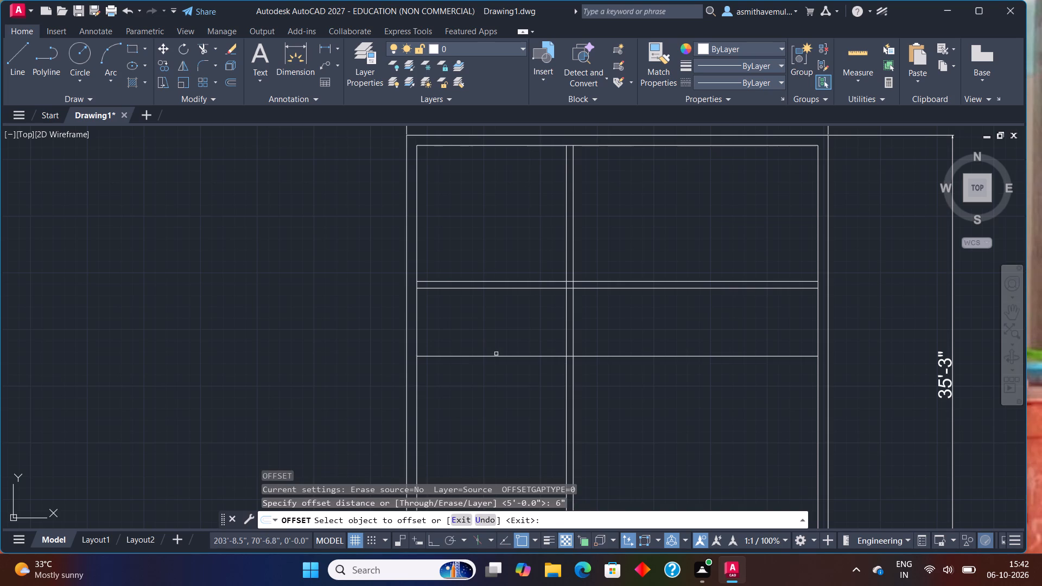
{"action": "left_click", "coordinate": [497, 356]}
{"action": "left_click", "coordinate": [501, 392]}
{"action": "key", "text": "Escape"}
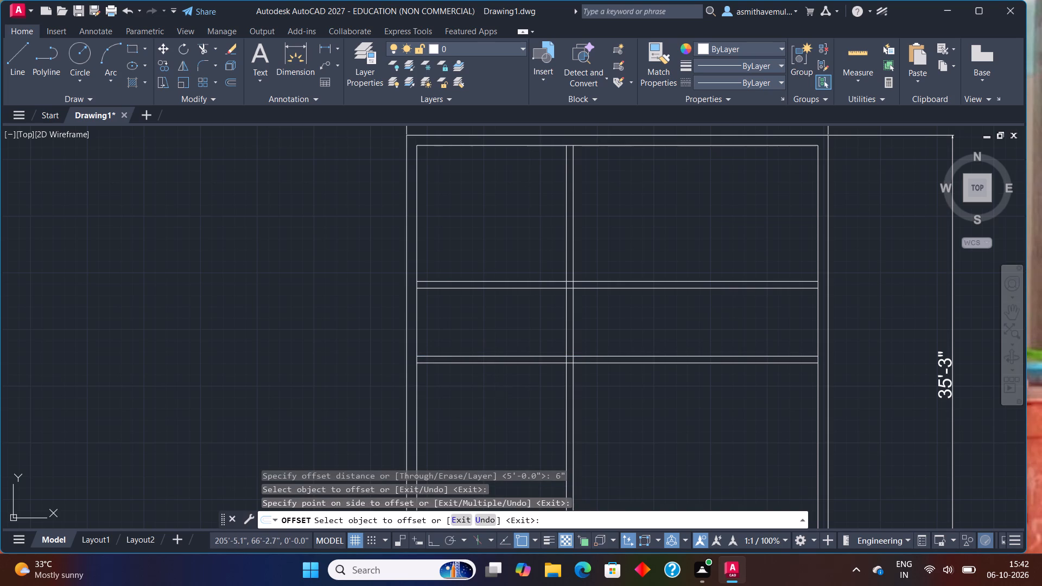
Offset the inner left wall line 11' to the right.
{"action": "key", "text": "o"}
{"action": "key", "text": "Return"}
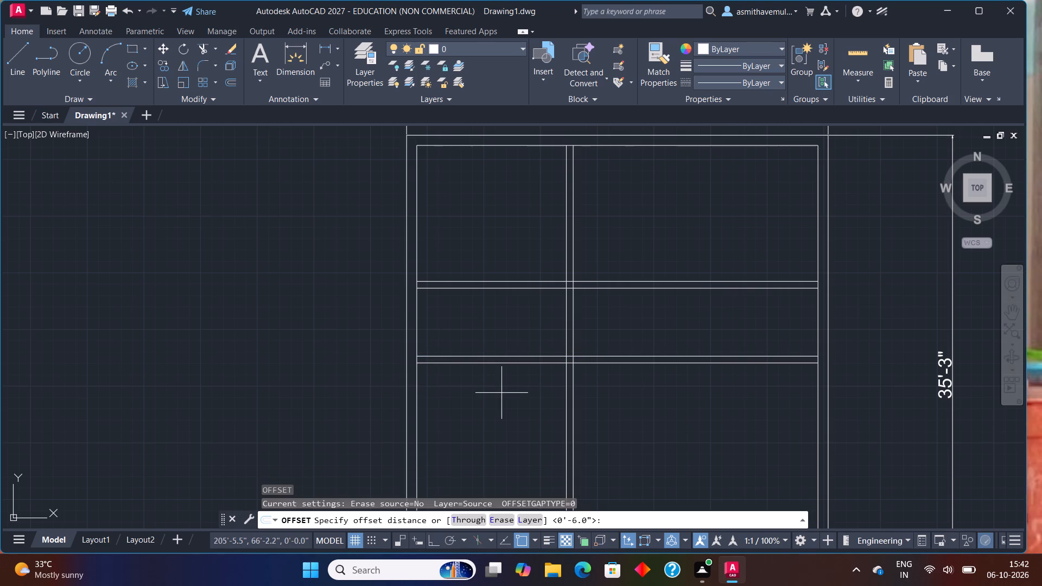
{"action": "type", "text": "11'"}
{"action": "key", "text": "Return"}
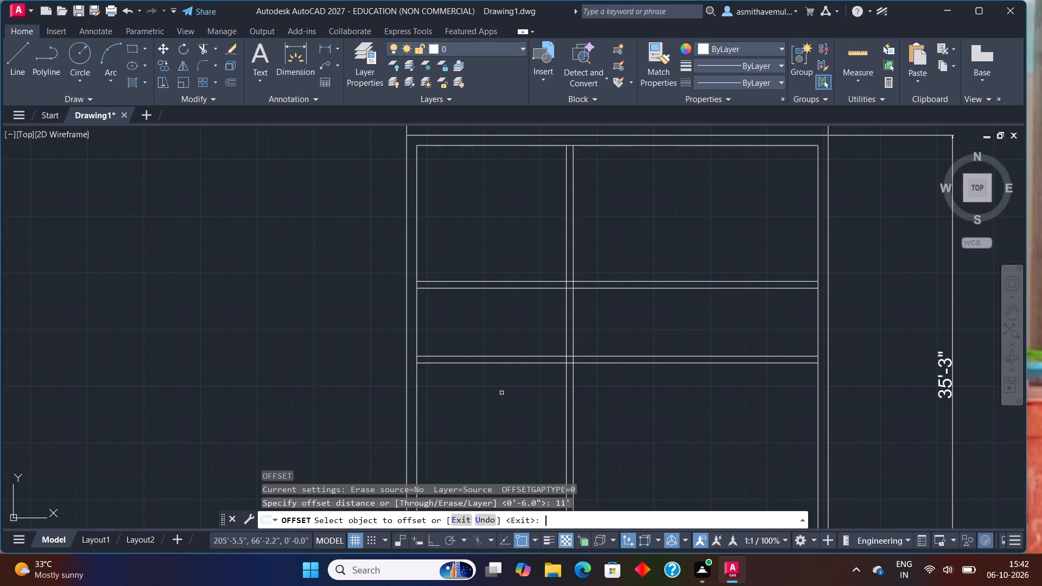
{"action": "left_click", "coordinate": [417, 332]}
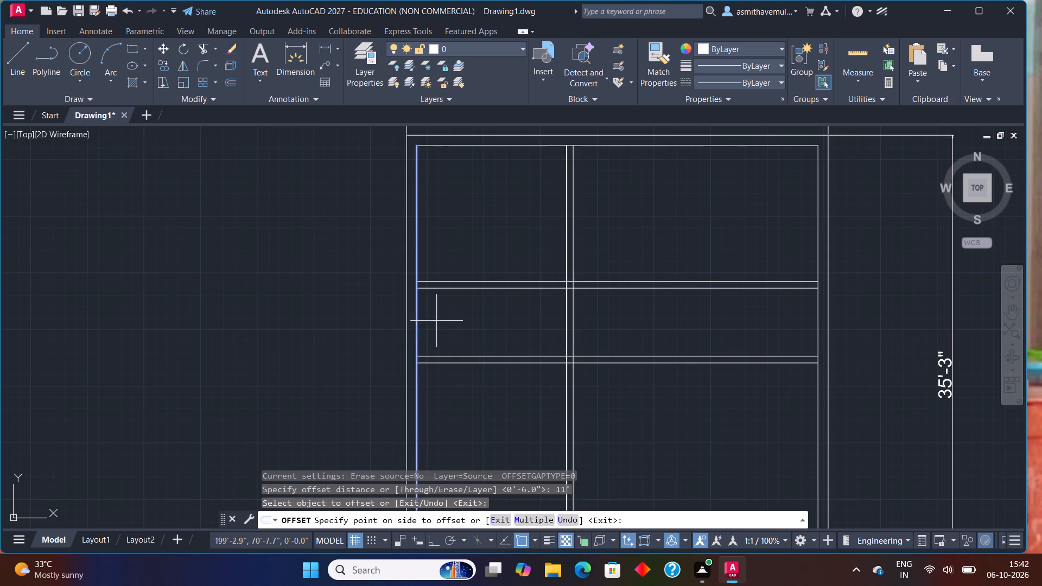
{"action": "left_click", "coordinate": [477, 318]}
{"action": "scroll", "coordinate": [552, 313], "scroll_direction": "up", "scroll_amount": 1}
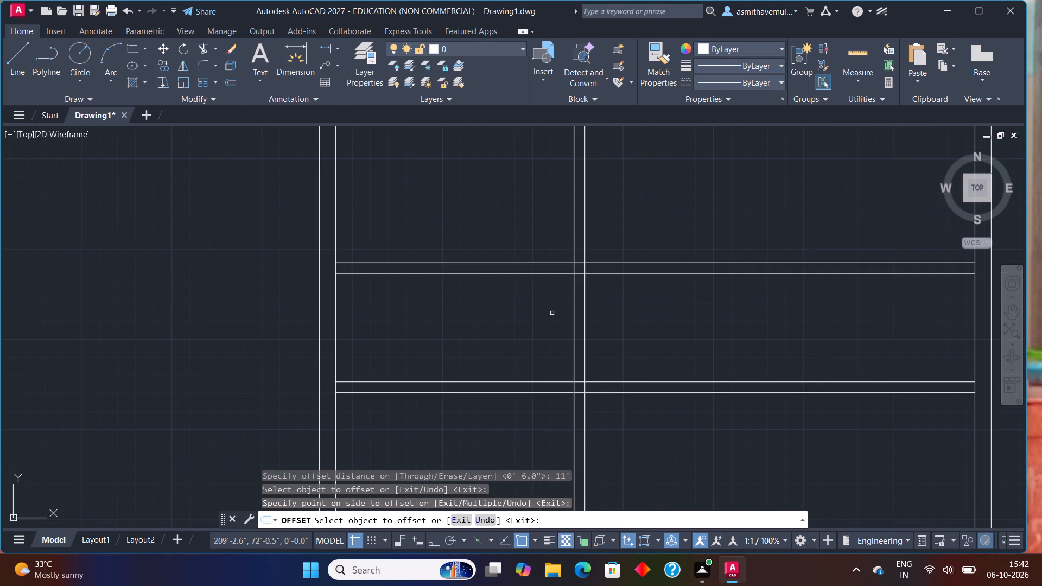
{"action": "scroll", "coordinate": [552, 314], "scroll_direction": "down", "scroll_amount": 1}
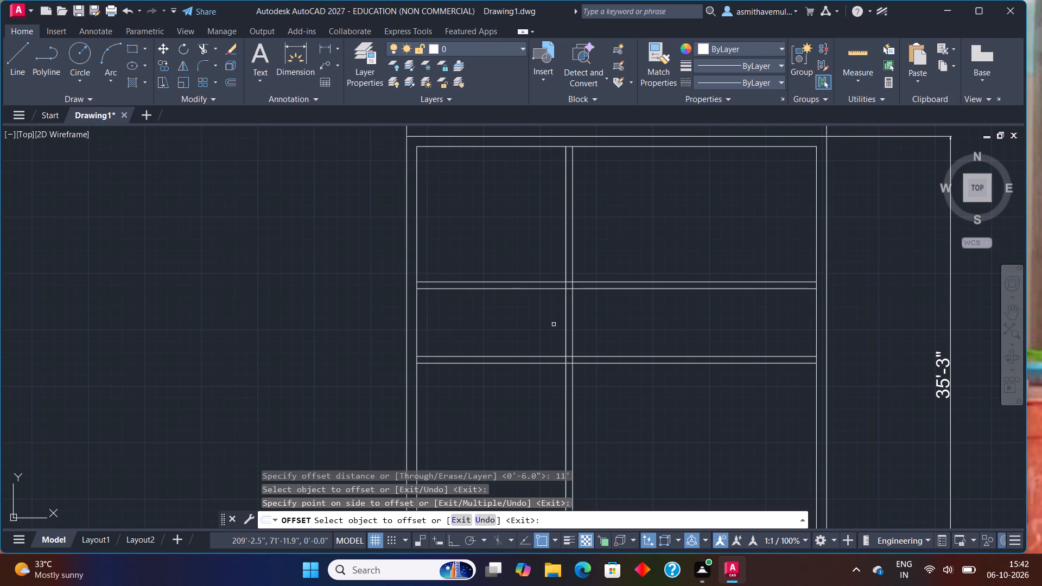
{"action": "key", "text": "Escape"}
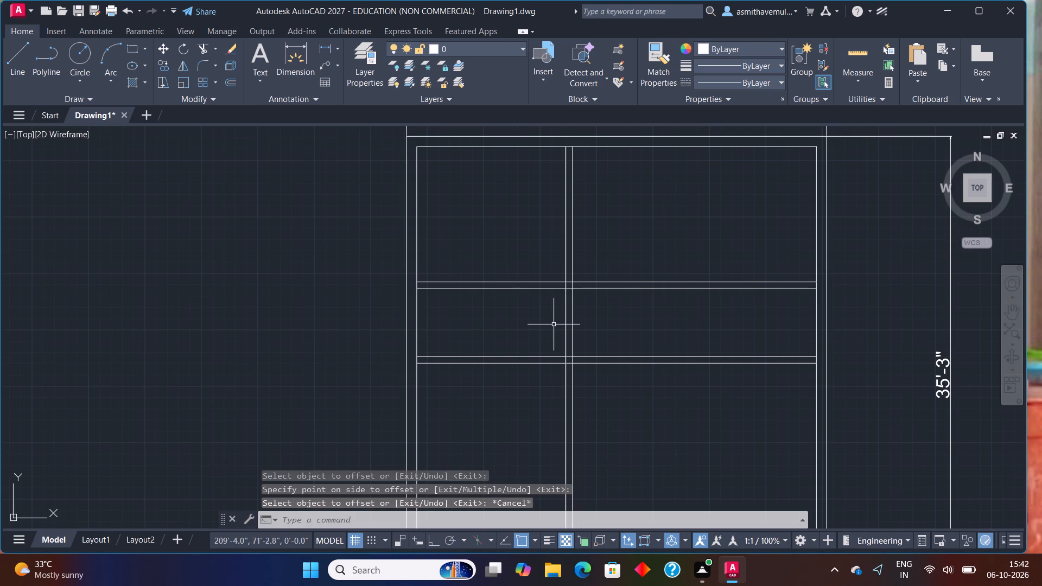
Trim away all four horizontal partition lines on the right side of the vertical partition wall.
{"action": "type", "text": "TRIM"}
{"action": "key", "text": "Return"}
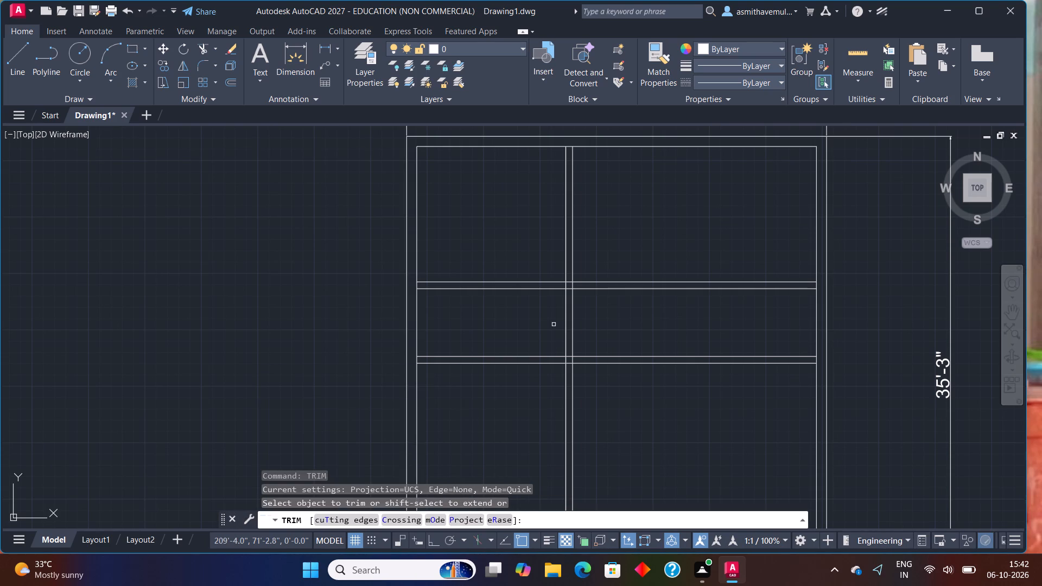
{"action": "left_click_drag", "start_coordinate": [632, 417], "coordinate": [594, 246]}
Trim the inner top wall line between the two vertical partition lines to open the junction.
{"action": "middle_click_drag", "start_coordinate": [592, 146], "coordinate": [621, 235]}
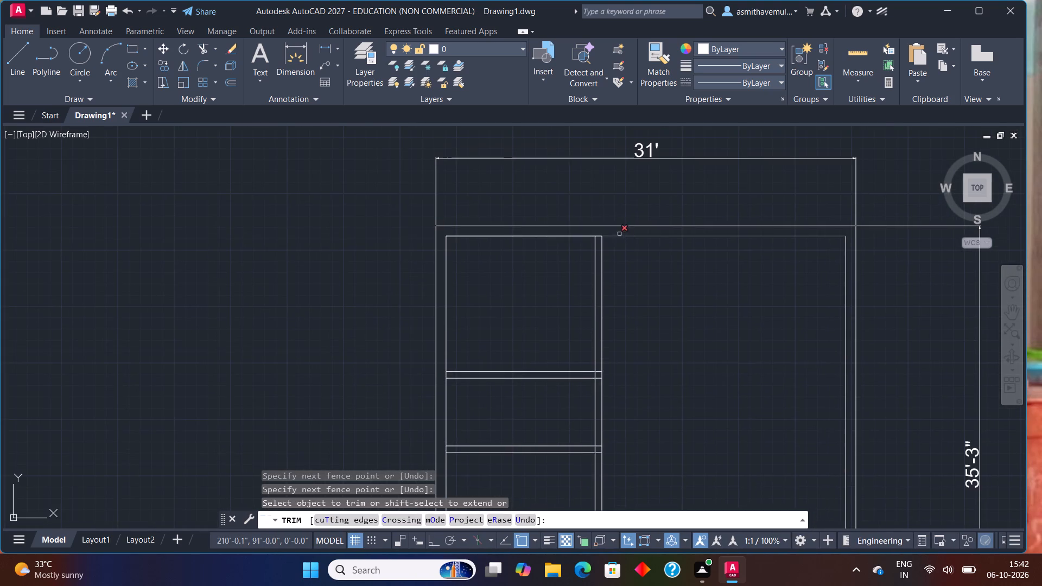
{"action": "scroll", "coordinate": [609, 231], "scroll_direction": "up", "scroll_amount": 2}
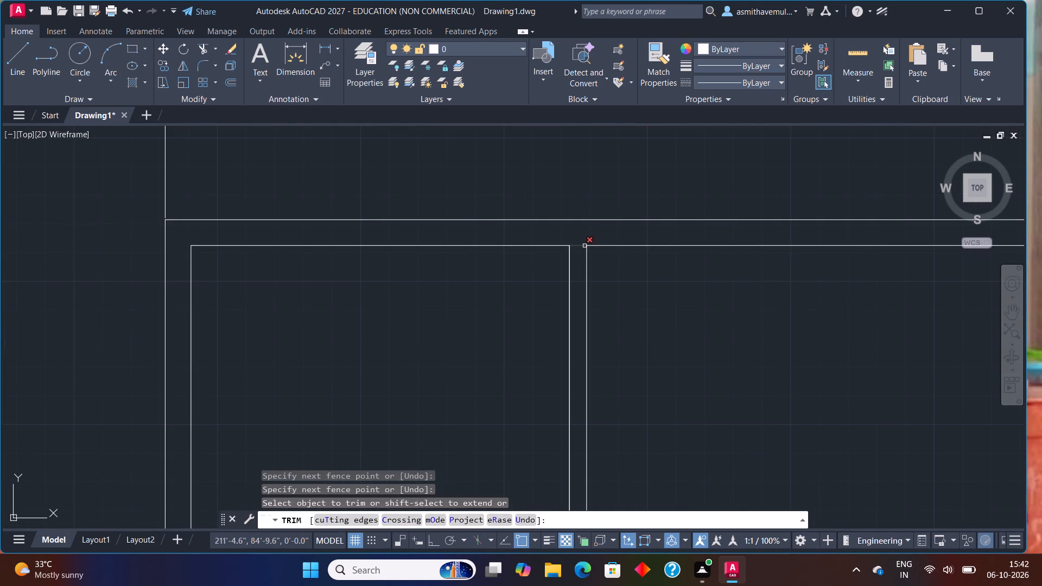
{"action": "left_click", "coordinate": [584, 246]}
Trim the wall lines at both ends of the upper horizontal partition to open its junctions with the left wall and vertical partition.
{"action": "scroll", "coordinate": [666, 299], "scroll_direction": "down", "scroll_amount": 2}
{"action": "middle_click_drag", "start_coordinate": [722, 413], "coordinate": [724, 397]}
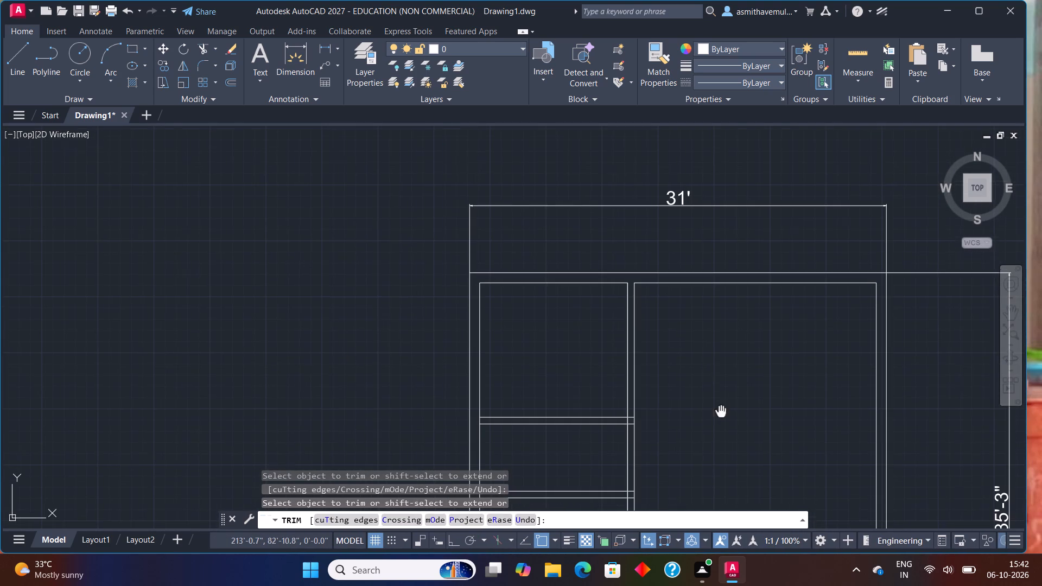
{"action": "middle_click_drag", "start_coordinate": [724, 397], "coordinate": [763, 321]}
{"action": "scroll", "coordinate": [476, 337], "scroll_direction": "up", "scroll_amount": 1}
{"action": "scroll", "coordinate": [551, 324], "scroll_direction": "up", "scroll_amount": 1}
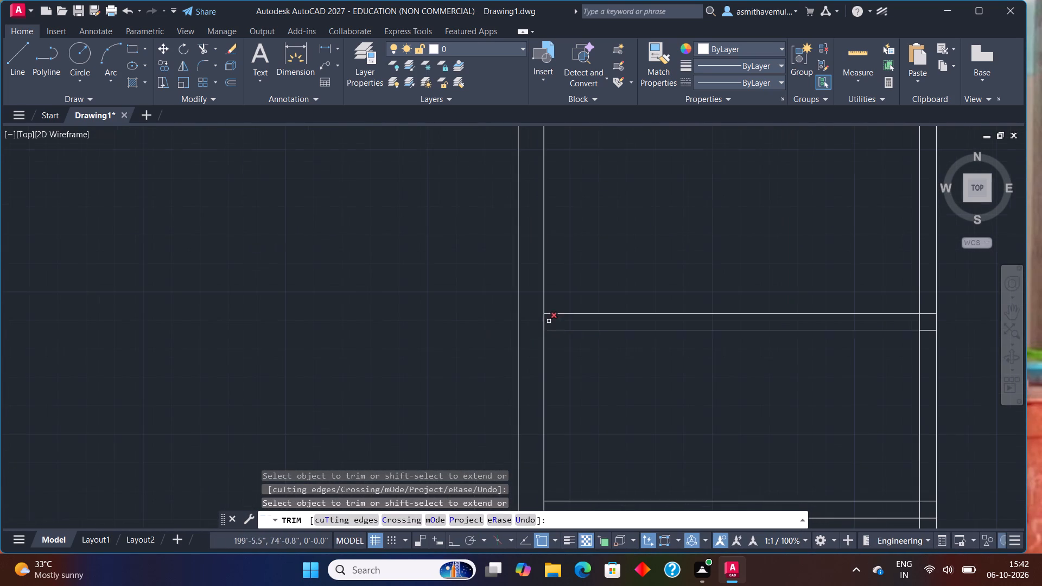
{"action": "left_click_drag", "start_coordinate": [554, 322], "coordinate": [532, 323]}
{"action": "scroll", "coordinate": [694, 333], "scroll_direction": "down", "scroll_amount": 1}
{"action": "scroll", "coordinate": [821, 360], "scroll_direction": "down", "scroll_amount": 1}
{"action": "middle_click_drag", "start_coordinate": [732, 360], "coordinate": [455, 349]}
{"action": "scroll", "coordinate": [492, 348], "scroll_direction": "up", "scroll_amount": 2}
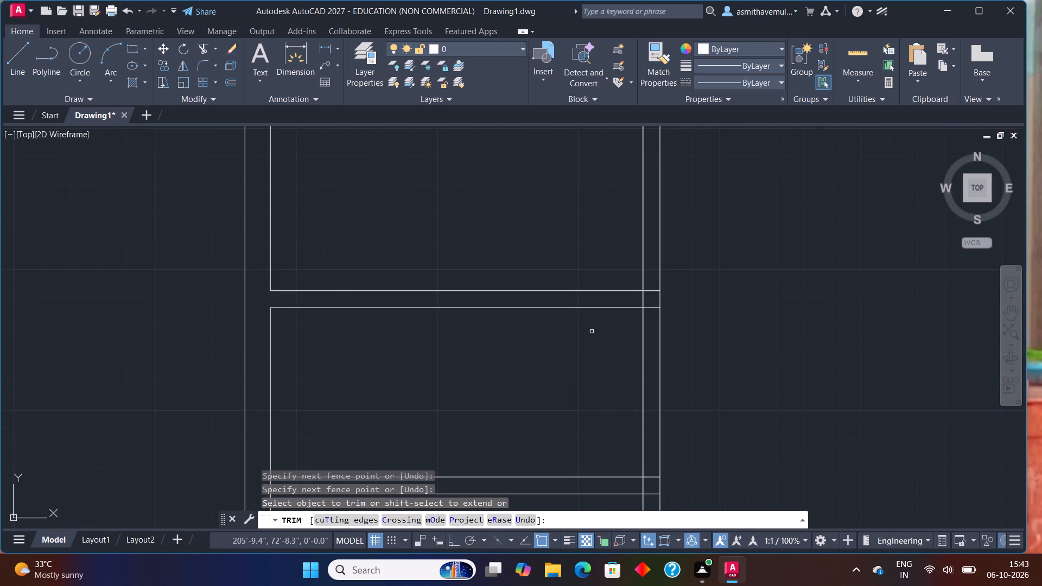
{"action": "scroll", "coordinate": [602, 327], "scroll_direction": "up", "scroll_amount": 1}
{"action": "left_click_drag", "start_coordinate": [677, 250], "coordinate": [680, 272]}
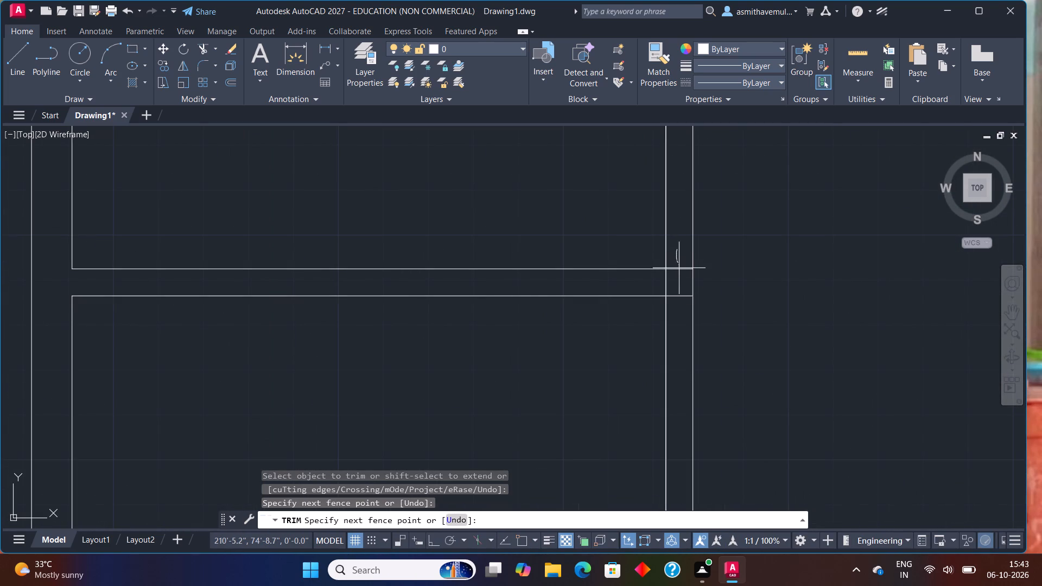
{"action": "left_click_drag", "start_coordinate": [680, 272], "coordinate": [684, 324]}
{"action": "left_click_drag", "start_coordinate": [681, 284], "coordinate": [597, 282]}
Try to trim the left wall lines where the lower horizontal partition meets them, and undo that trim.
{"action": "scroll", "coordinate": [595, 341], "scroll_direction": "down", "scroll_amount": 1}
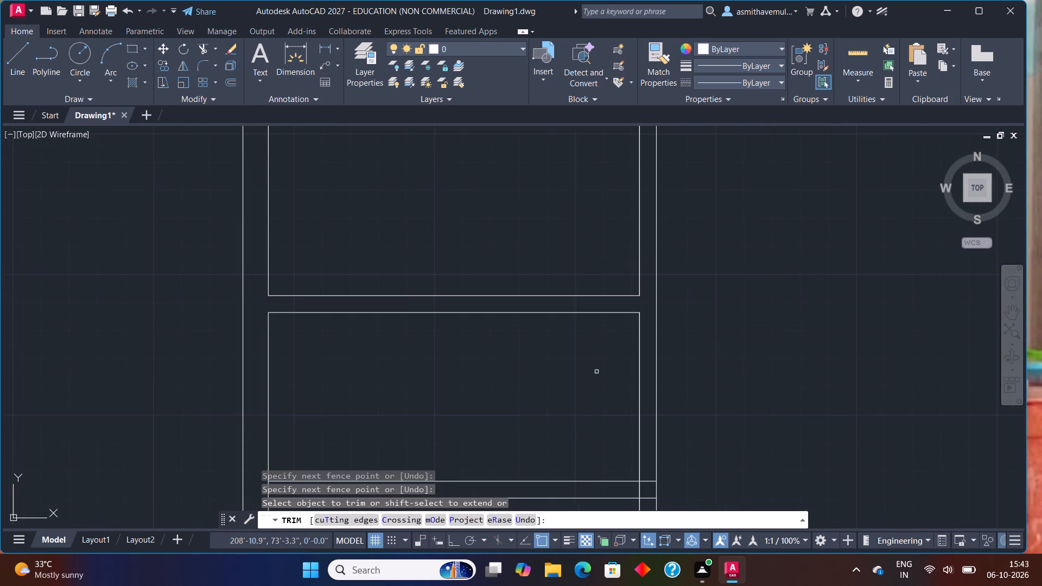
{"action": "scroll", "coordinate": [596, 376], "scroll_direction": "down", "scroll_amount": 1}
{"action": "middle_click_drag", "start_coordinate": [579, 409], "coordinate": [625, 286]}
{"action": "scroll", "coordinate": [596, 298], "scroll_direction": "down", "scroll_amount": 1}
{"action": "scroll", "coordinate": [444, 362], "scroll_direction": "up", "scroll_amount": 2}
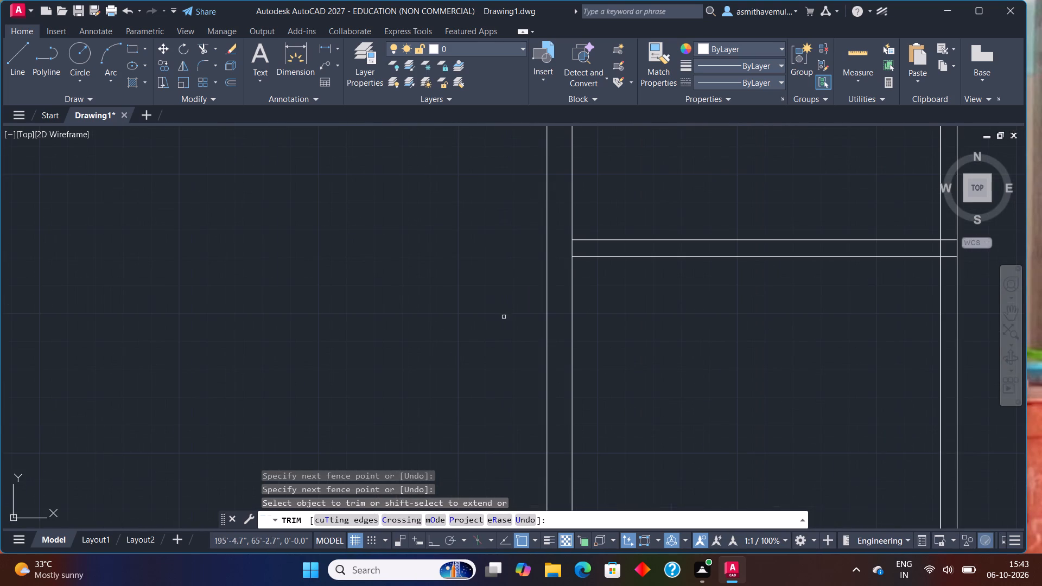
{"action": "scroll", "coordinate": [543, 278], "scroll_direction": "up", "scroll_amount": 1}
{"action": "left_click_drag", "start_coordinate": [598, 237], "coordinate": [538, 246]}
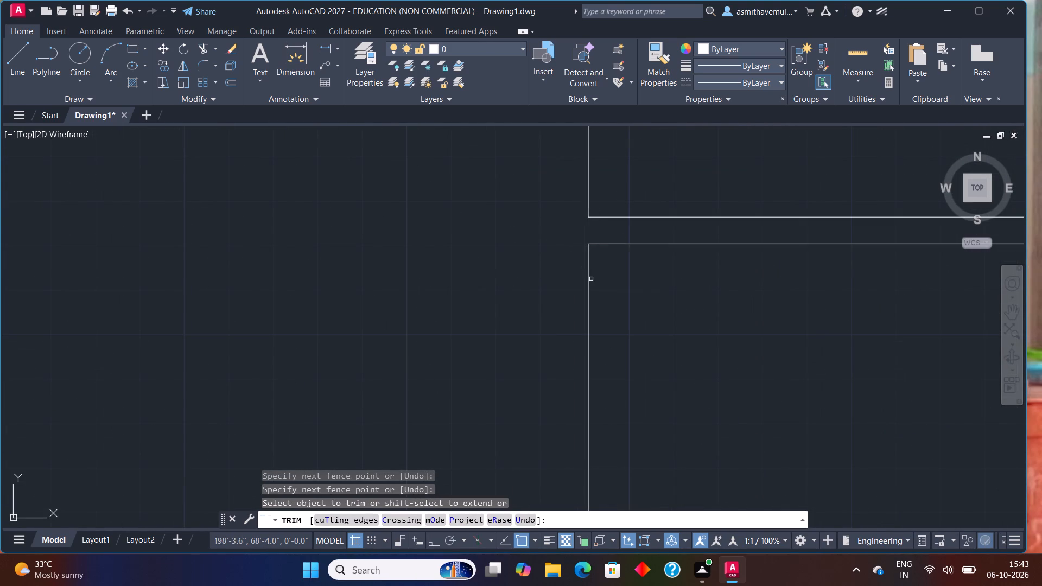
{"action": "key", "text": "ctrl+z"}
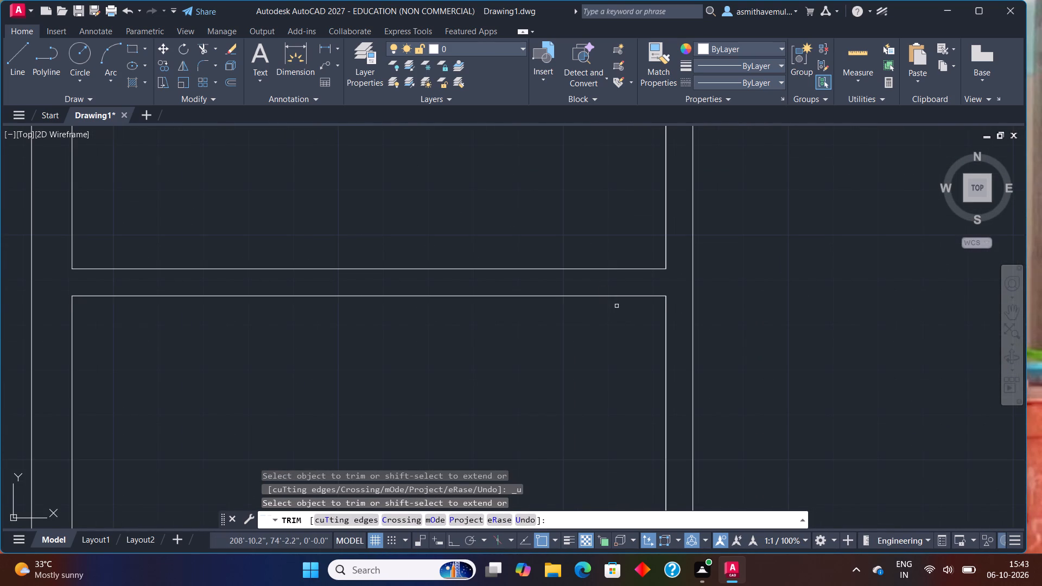
Trim the wall lines at both ends of the lower horizontal partition to open its junctions with the vertical partition and inner left wall.
{"action": "scroll", "coordinate": [606, 319], "scroll_direction": "down", "scroll_amount": 2}
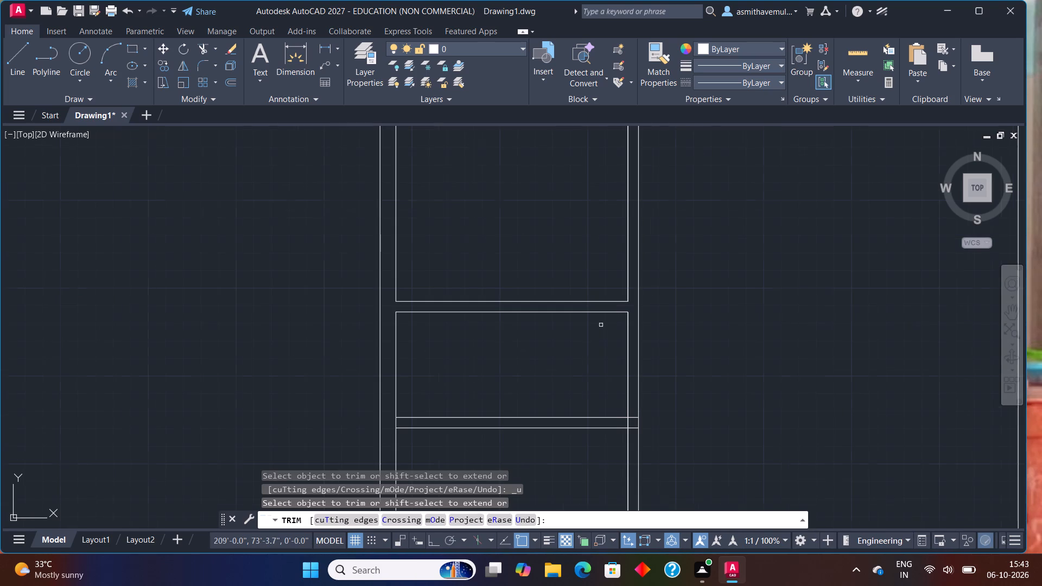
{"action": "middle_click_drag", "start_coordinate": [573, 355], "coordinate": [534, 299]}
{"action": "scroll", "coordinate": [549, 380], "scroll_direction": "up", "scroll_amount": 1}
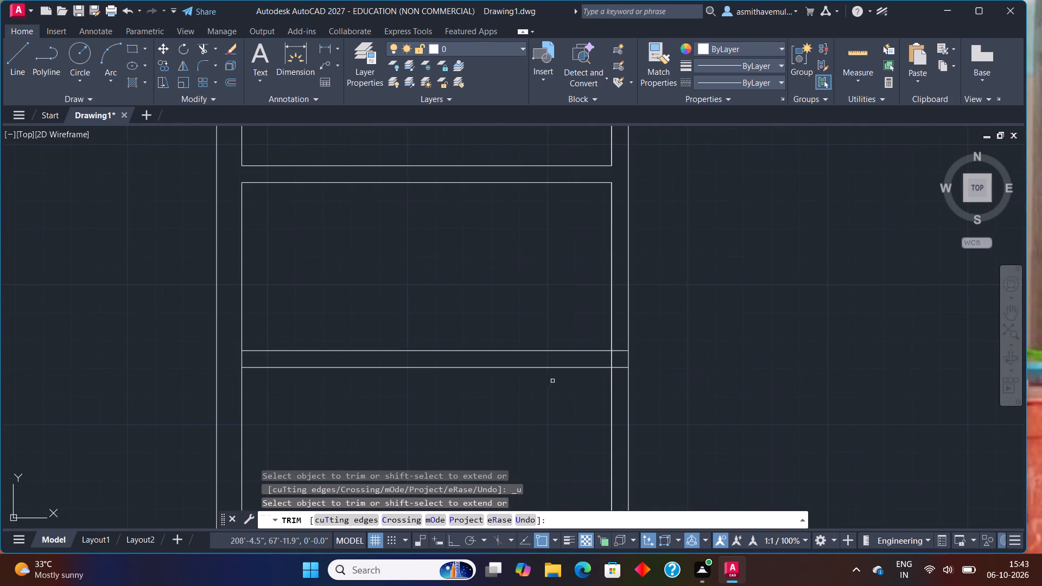
{"action": "scroll", "coordinate": [561, 374], "scroll_direction": "up", "scroll_amount": 2}
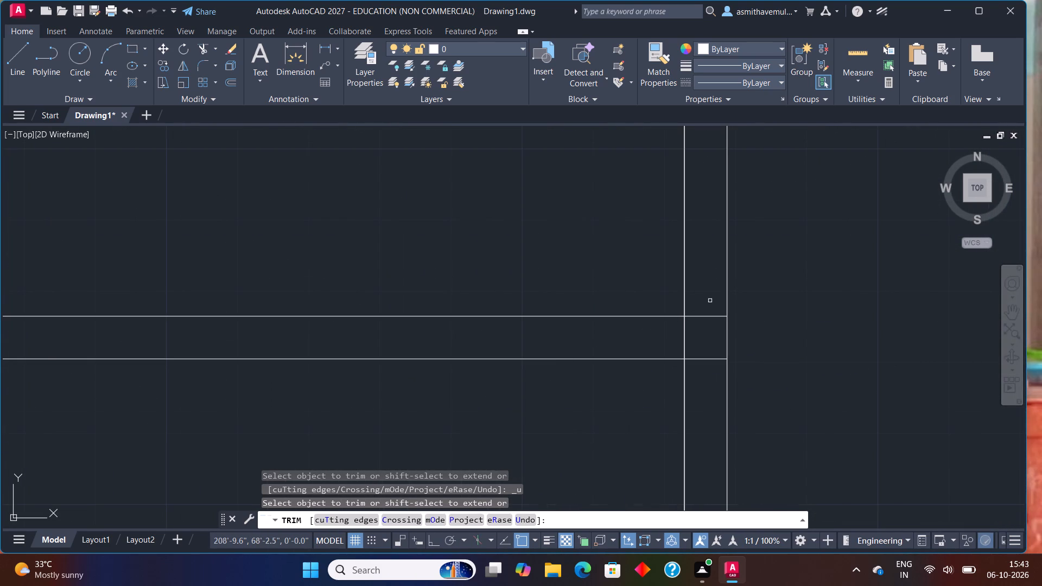
{"action": "left_click_drag", "start_coordinate": [710, 301], "coordinate": [710, 345]}
{"action": "left_click_drag", "start_coordinate": [707, 342], "coordinate": [654, 341]}
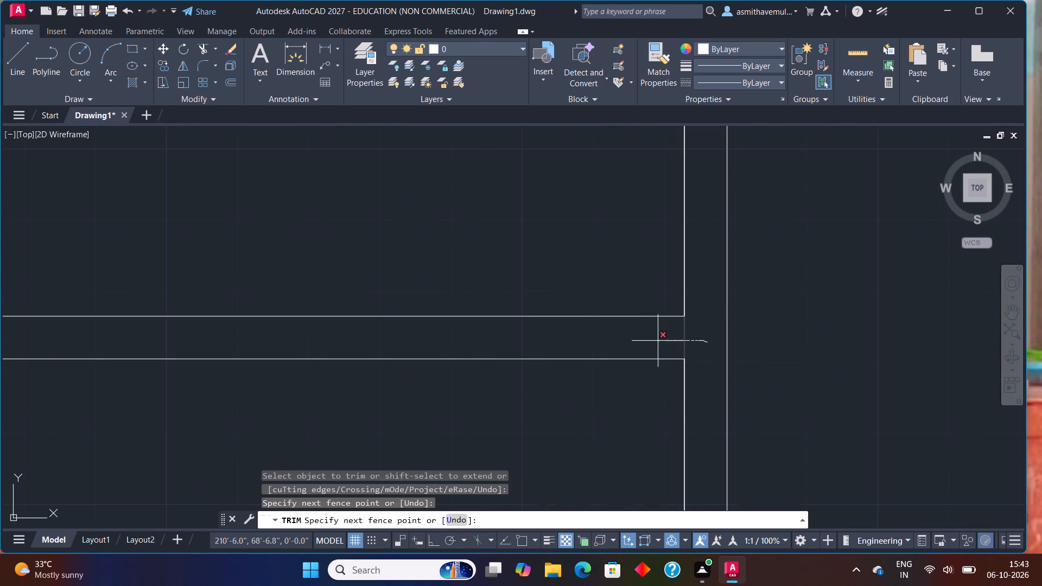
{"action": "left_click_drag", "start_coordinate": [654, 341], "coordinate": [651, 341]}
{"action": "scroll", "coordinate": [657, 345], "scroll_direction": "down", "scroll_amount": 3}
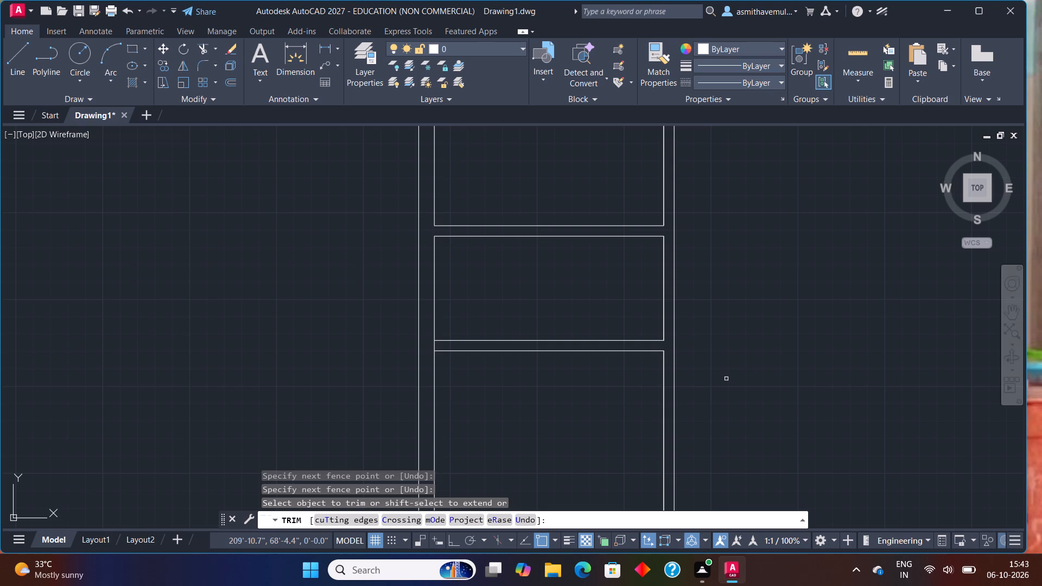
{"action": "scroll", "coordinate": [433, 297], "scroll_direction": "up", "scroll_amount": 1}
{"action": "scroll", "coordinate": [442, 352], "scroll_direction": "up", "scroll_amount": 1}
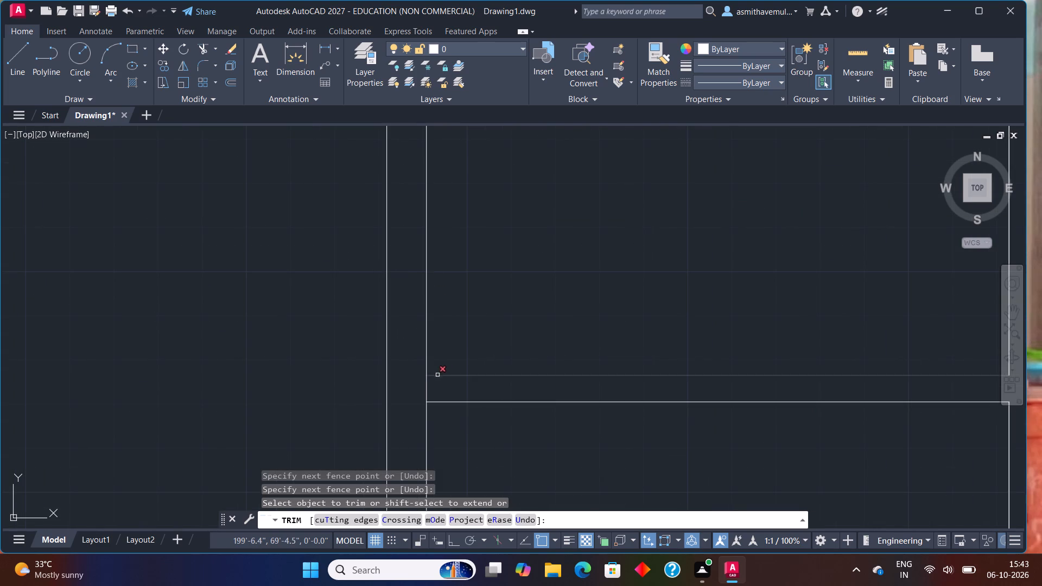
{"action": "left_click_drag", "start_coordinate": [435, 386], "coordinate": [388, 383]}
{"action": "scroll", "coordinate": [521, 317], "scroll_direction": "down", "scroll_amount": 1}
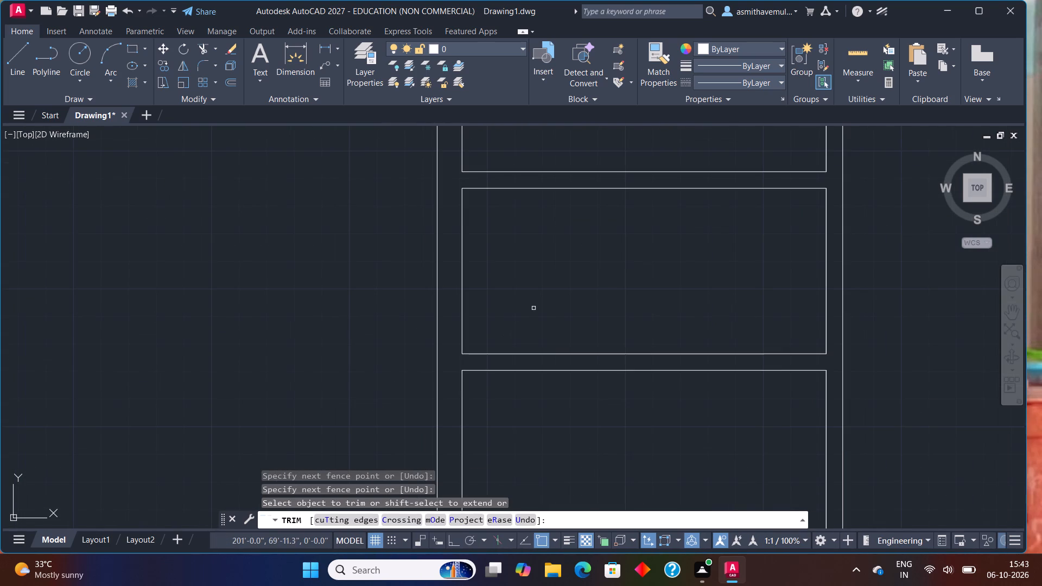
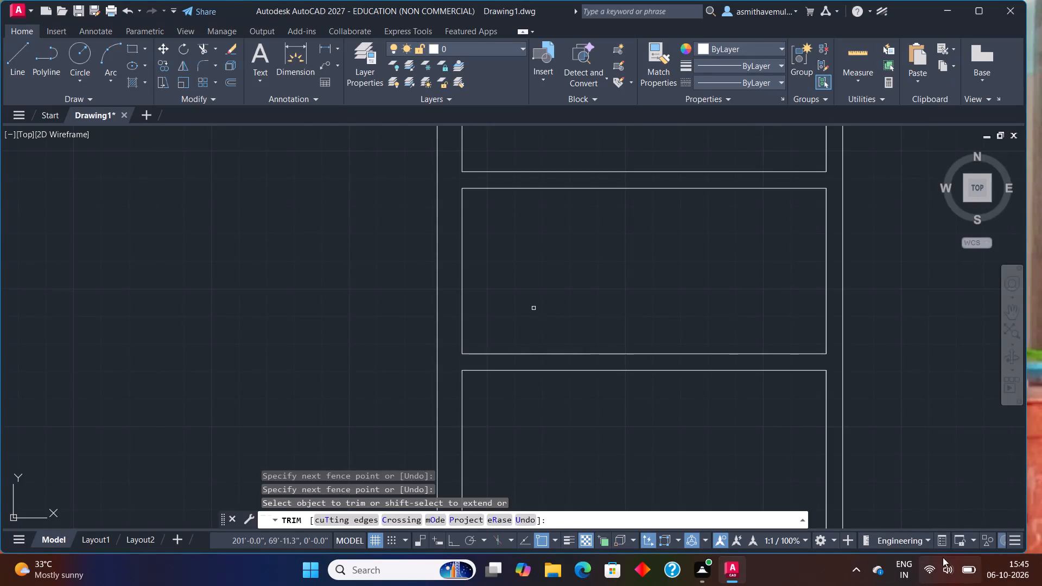
Offset the inner right wall line 11' toward the inside of the plan to start the top-right room's vertical partition.
{"action": "key", "text": "Escape"}
{"action": "scroll", "coordinate": [610, 295], "scroll_direction": "down", "scroll_amount": 2}
{"action": "middle_click_drag", "start_coordinate": [681, 388], "coordinate": [516, 411]}
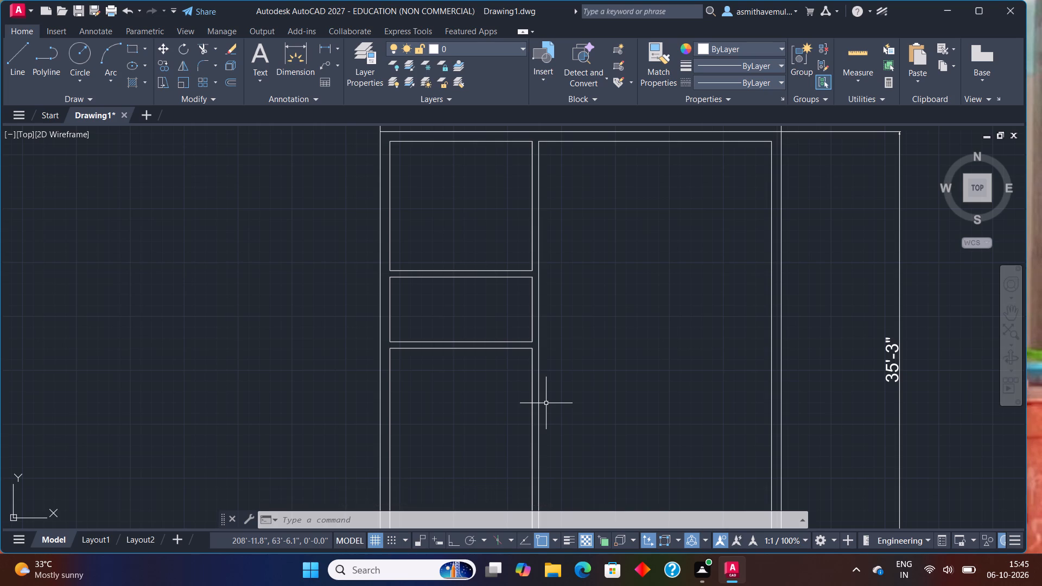
{"action": "key", "text": "o"}
{"action": "key", "text": "Return"}
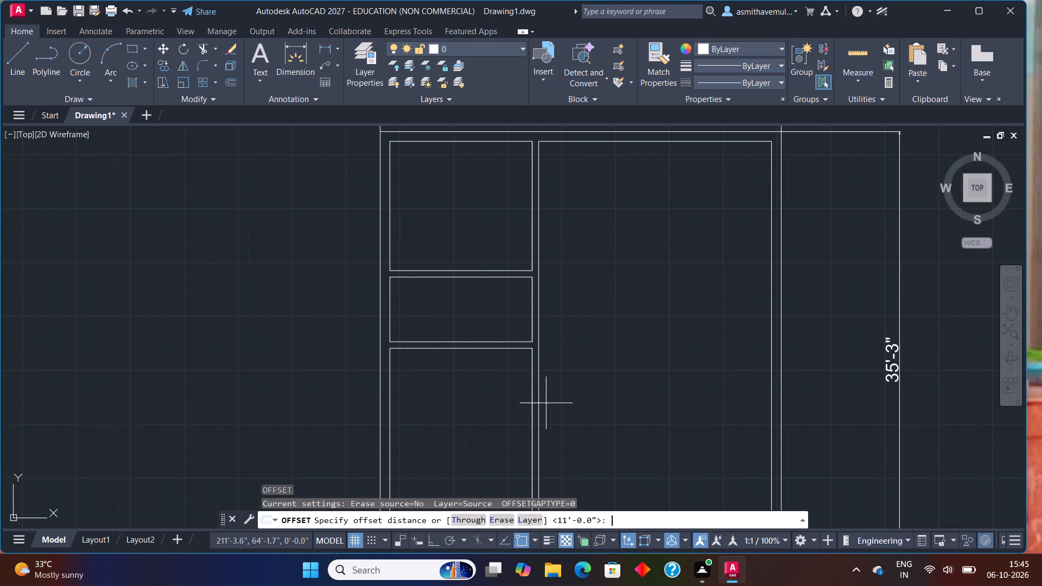
{"action": "type", "text": "11'"}
{"action": "key", "text": "Return"}
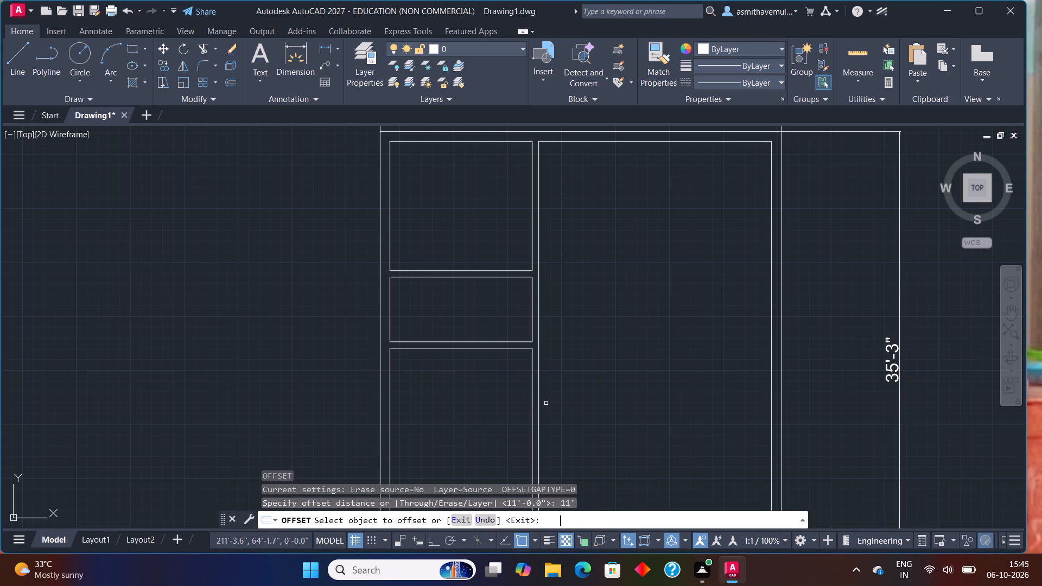
{"action": "left_click", "coordinate": [772, 262]}
{"action": "left_click", "coordinate": [741, 259]}
{"action": "key", "text": "Escape"}
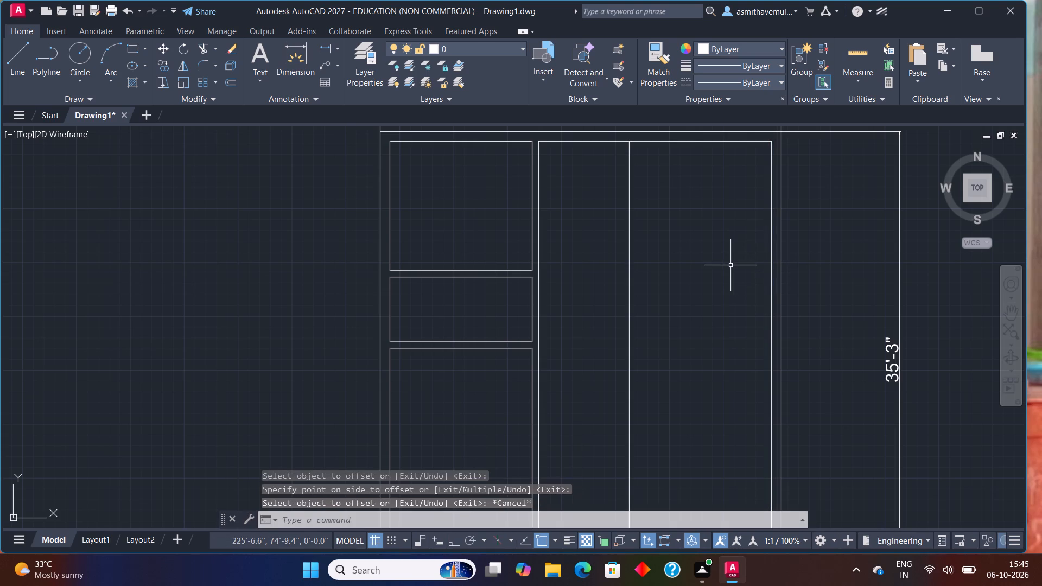
Offset the inner top wall line of the right-hand area 10' downward to set the top-right room's depth.
{"action": "key", "text": "o"}
{"action": "key", "text": "Return"}
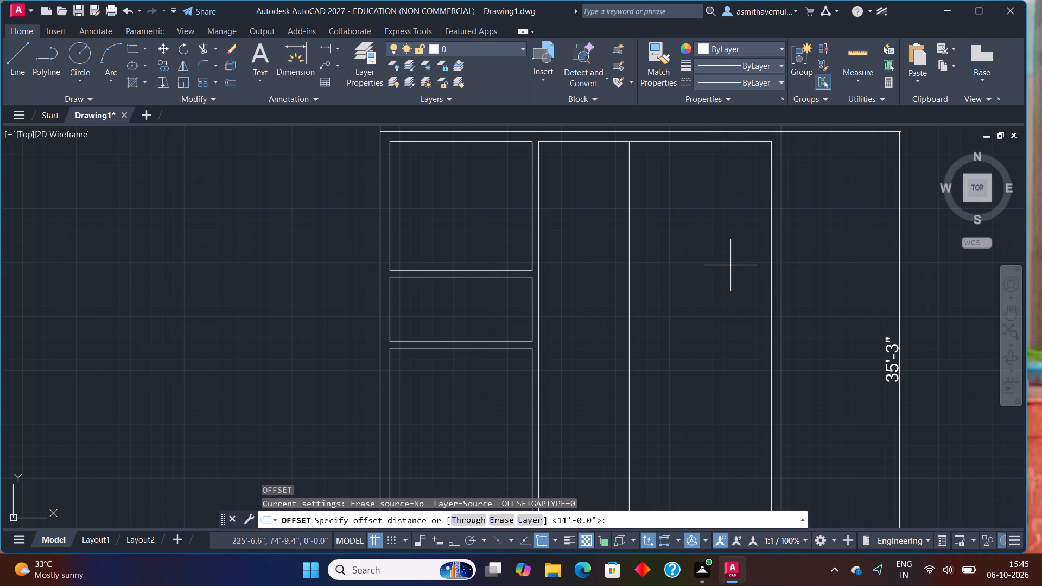
{"action": "type", "text": "10'"}
{"action": "key", "text": "Return"}
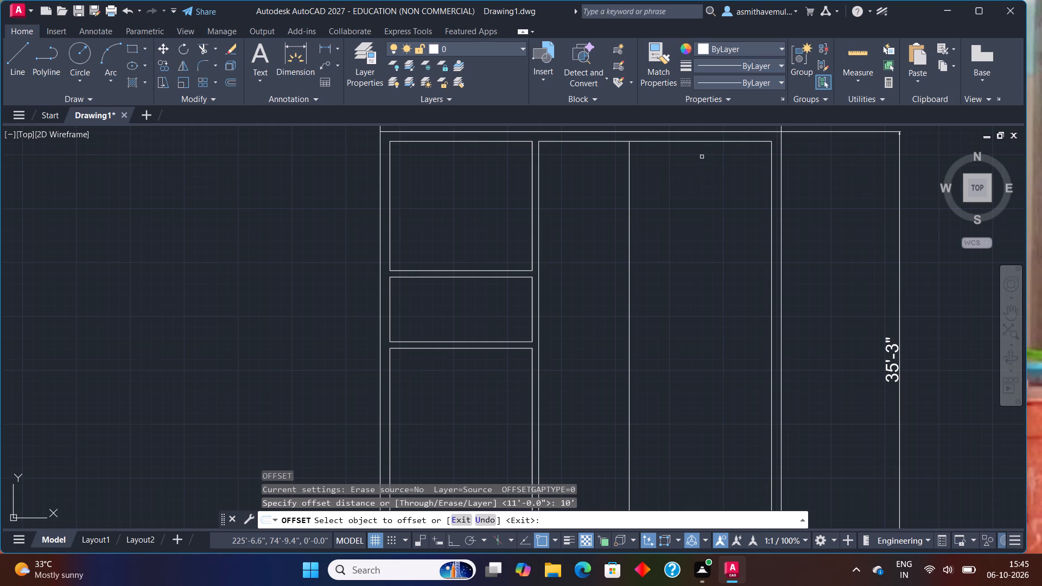
{"action": "left_click", "coordinate": [702, 141]}
{"action": "left_click", "coordinate": [704, 224]}
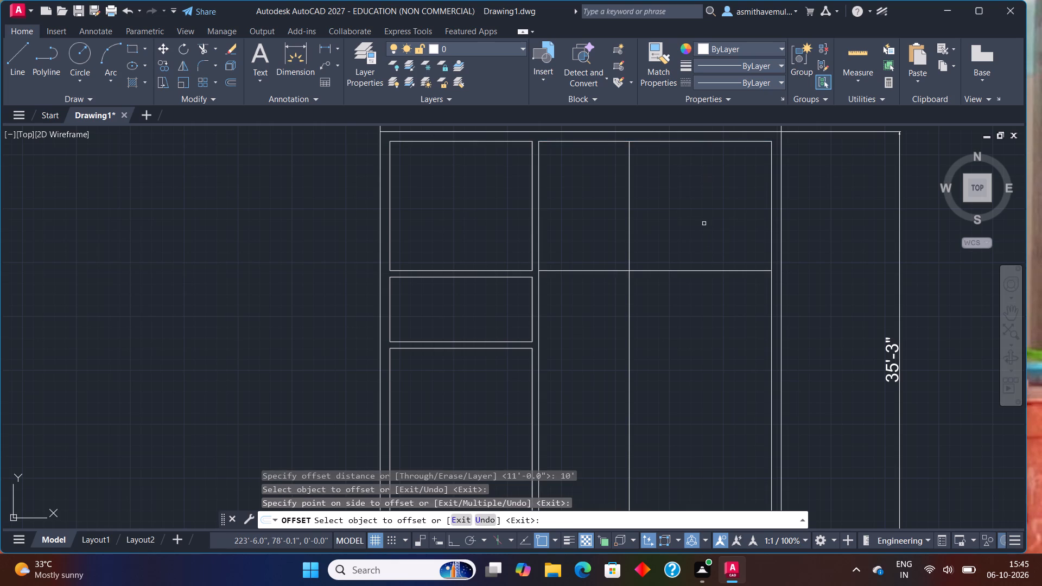
{"action": "key", "text": "Escape"}
Offset the top-right room's new horizontal line 6" downward and its vertical line 6" to the left, outside the room.
{"action": "key", "text": "o"}
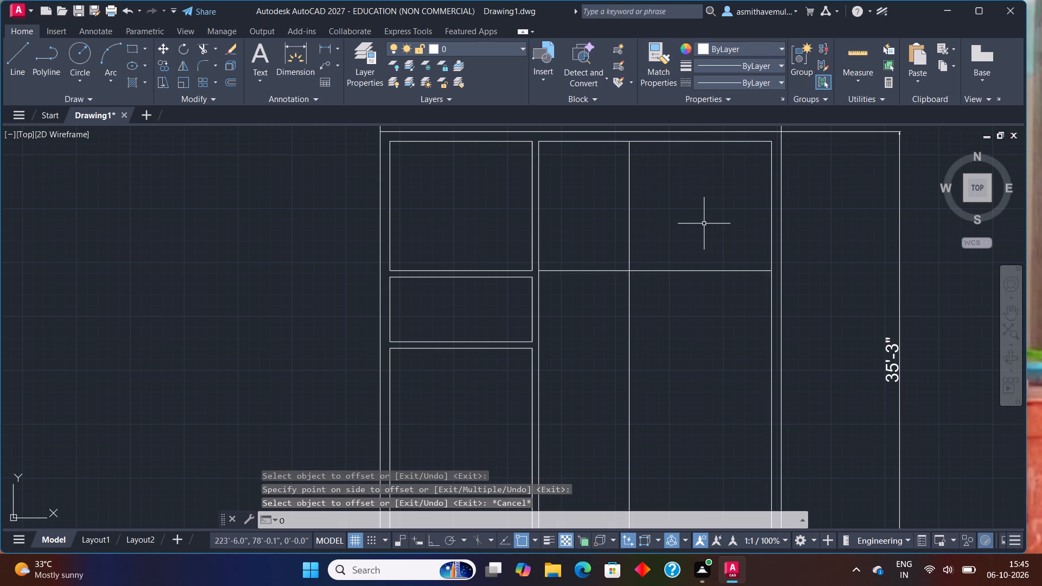
{"action": "key", "text": "Return"}
{"action": "key", "text": "6"}
{"action": "key", "text": "shift+quotedbl"}
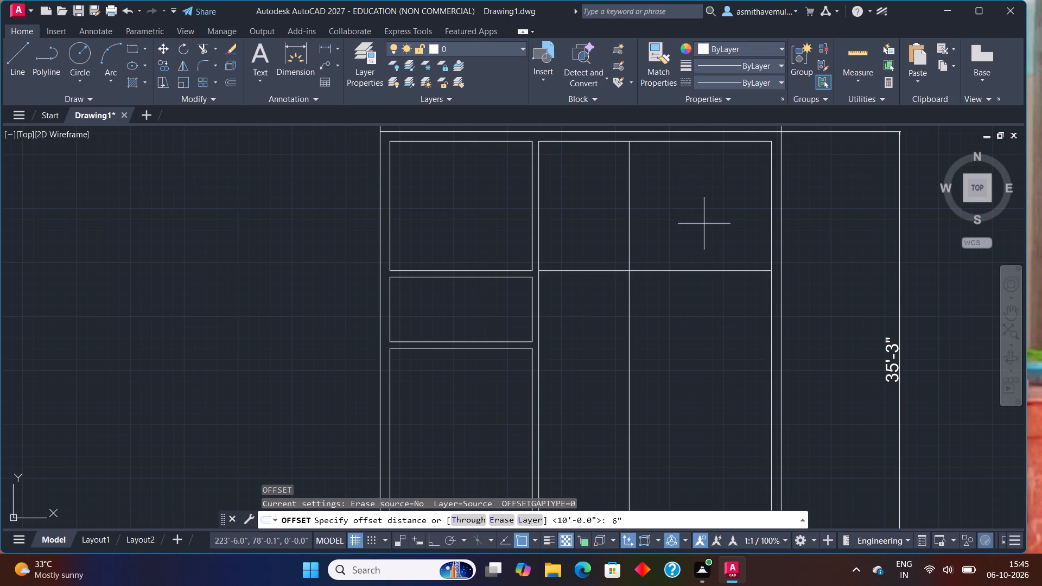
{"action": "key", "text": "Return"}
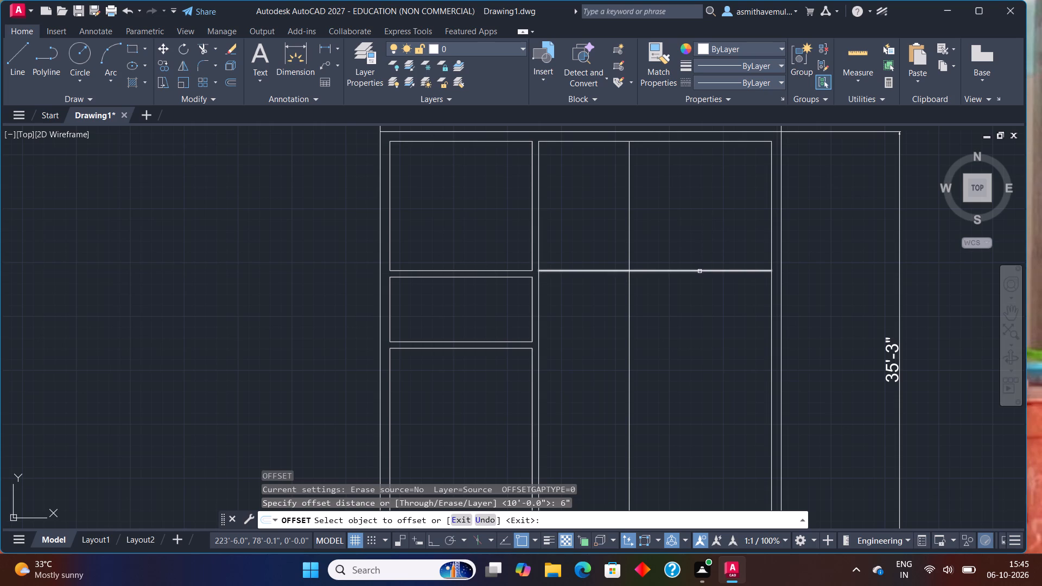
{"action": "left_click", "coordinate": [700, 271]}
{"action": "left_click", "coordinate": [694, 300]}
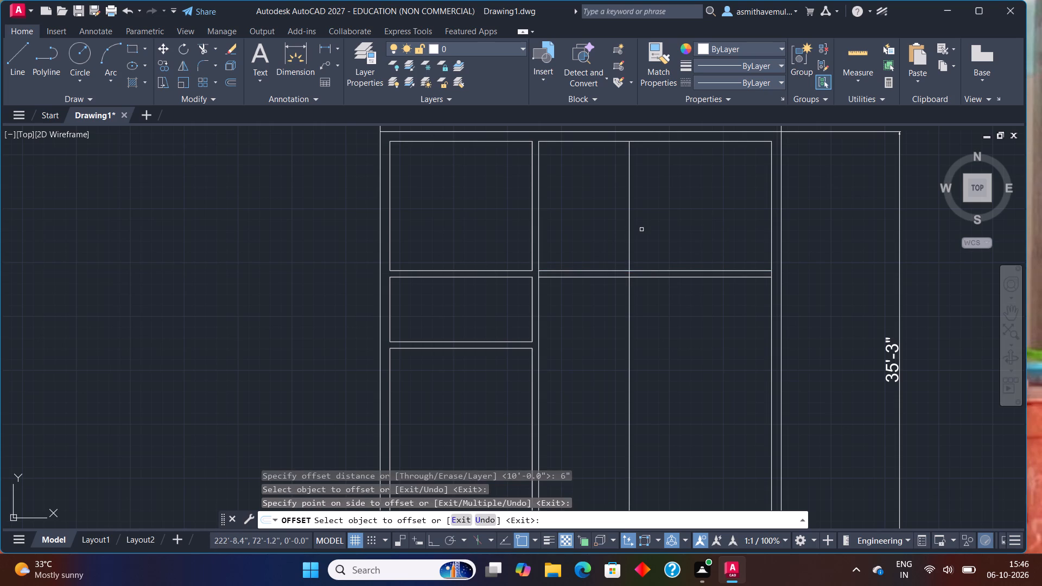
{"action": "left_click", "coordinate": [630, 239]}
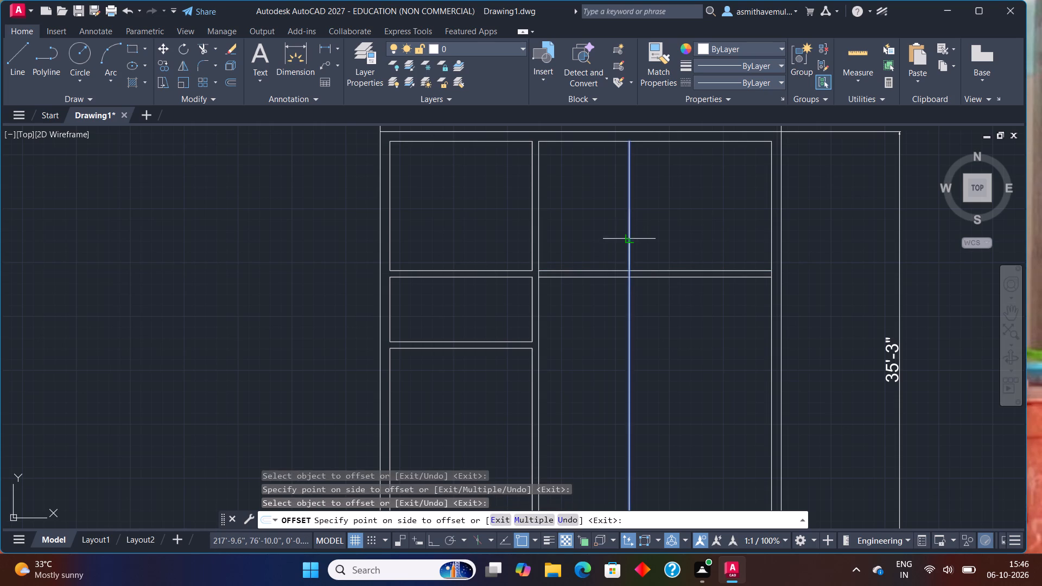
{"action": "left_click", "coordinate": [604, 241]}
{"action": "key", "text": "Escape"}
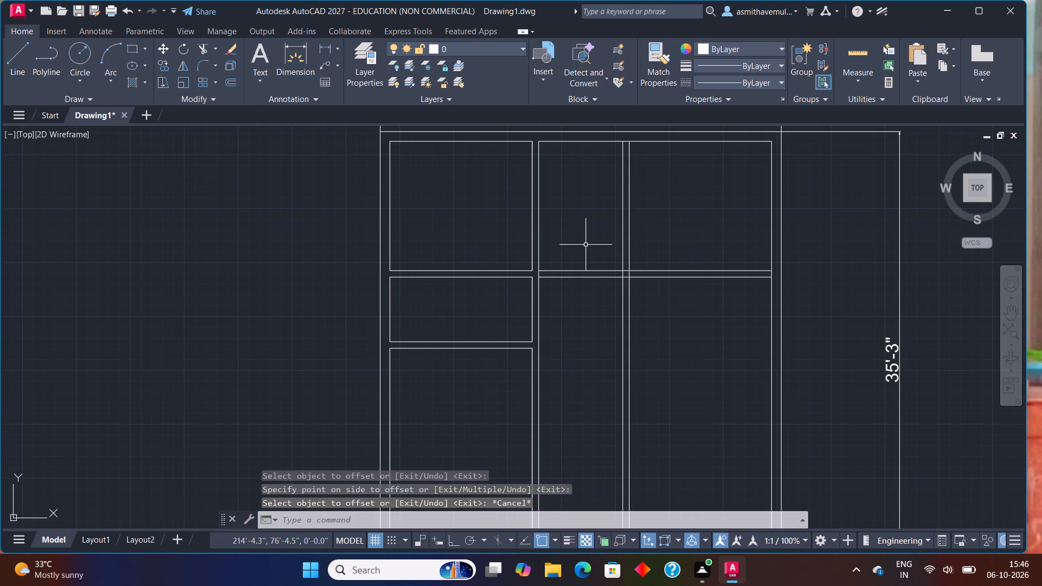
Trim the vertical partition lines below the new horizontal partition and the horizontal lines left of the vertical partition.
{"action": "type", "text": "TRIM"}
{"action": "key", "text": "Return"}
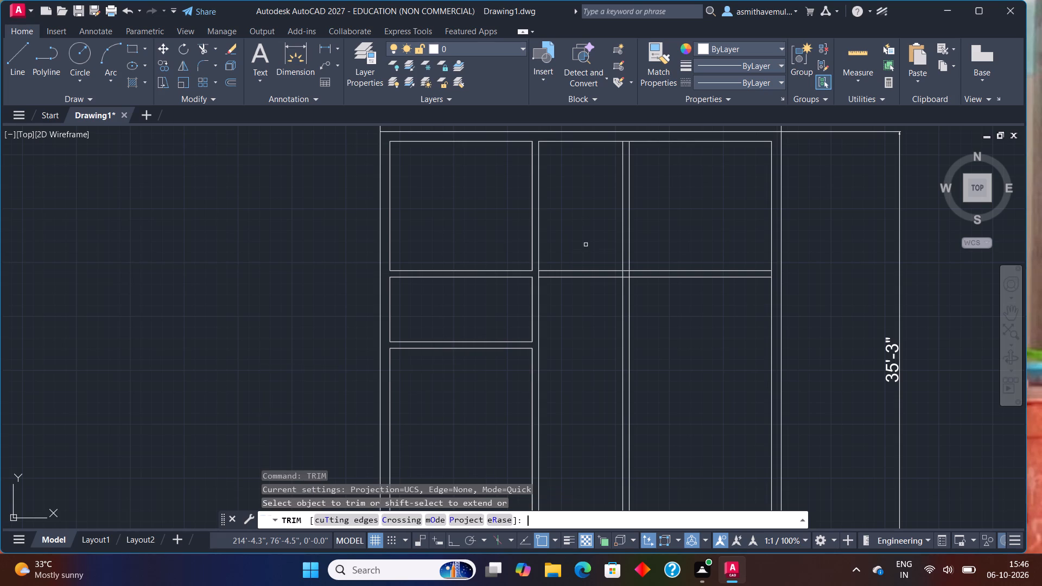
{"action": "left_click_drag", "start_coordinate": [670, 355], "coordinate": [596, 388]}
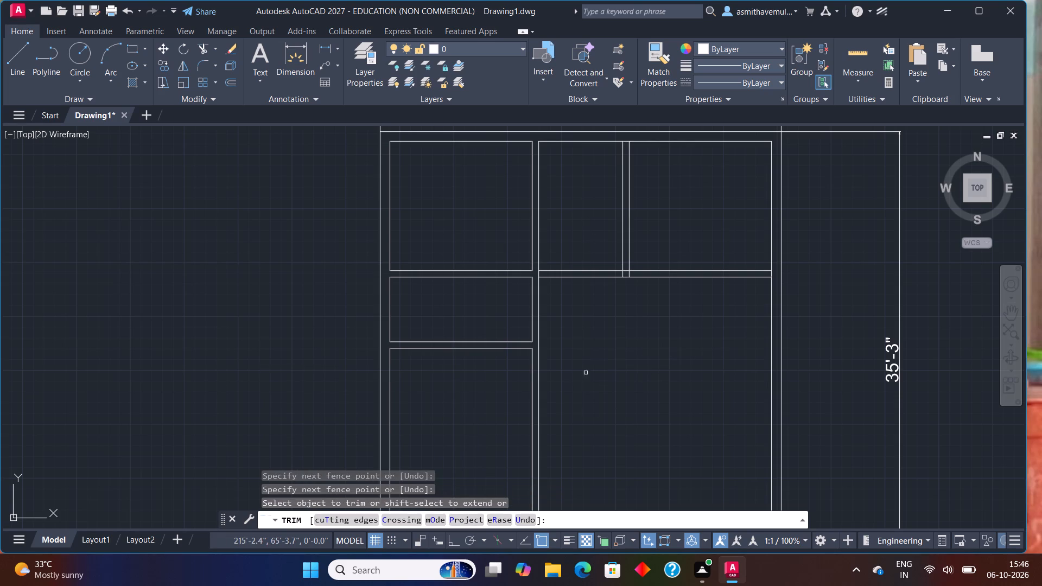
{"action": "left_click_drag", "start_coordinate": [569, 236], "coordinate": [590, 342]}
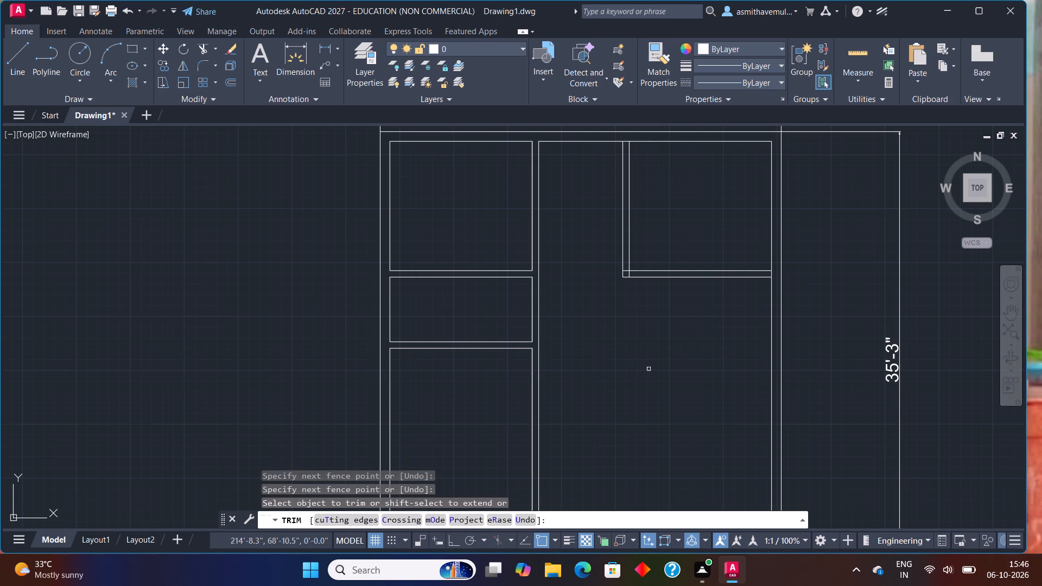
Trim the inner right wall line between the two horizontal partition lines to open their junction.
{"action": "middle_click_drag", "start_coordinate": [733, 299], "coordinate": [733, 301]}
{"action": "middle_click_drag", "start_coordinate": [733, 301], "coordinate": [717, 432]}
{"action": "scroll", "coordinate": [757, 410], "scroll_direction": "up", "scroll_amount": 2}
{"action": "left_click_drag", "start_coordinate": [757, 409], "coordinate": [735, 407]}
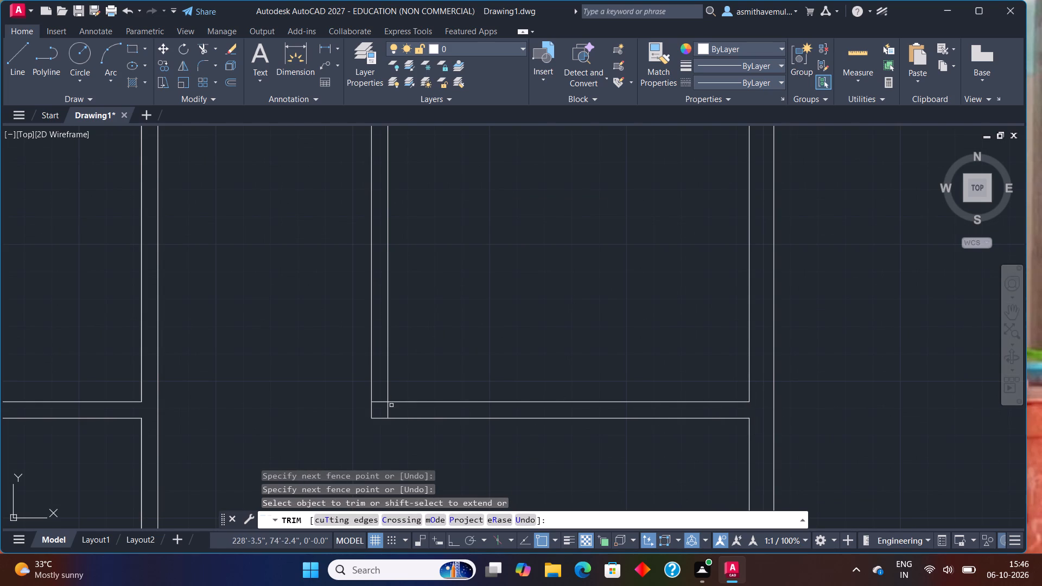
Trim the overlapping line ends inside the top-right room's lower-left partition corner.
{"action": "scroll", "coordinate": [391, 405], "scroll_direction": "up", "scroll_amount": 2}
{"action": "left_click_drag", "start_coordinate": [367, 391], "coordinate": [423, 425]}
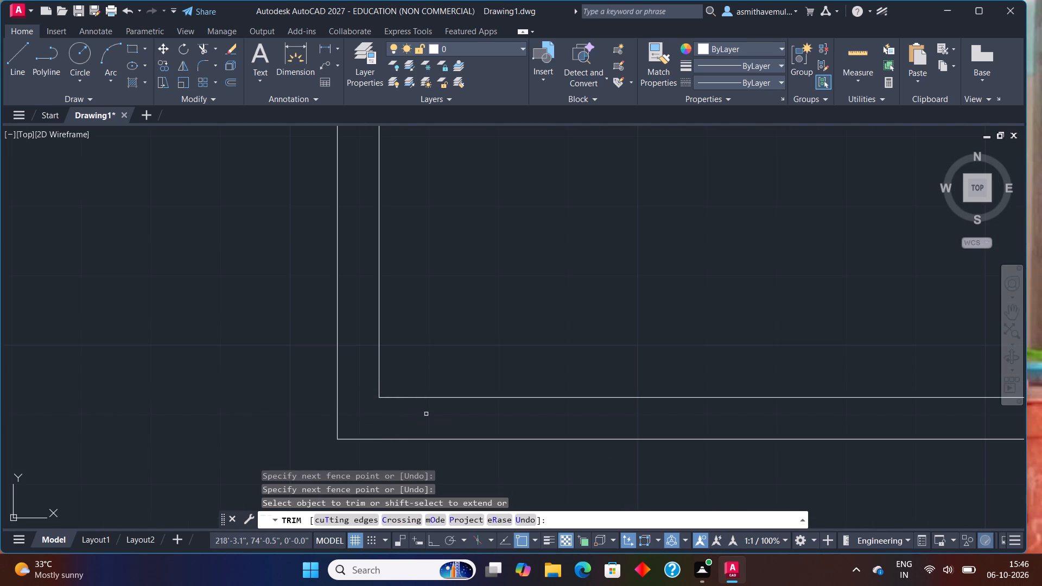
{"action": "scroll", "coordinate": [493, 351], "scroll_direction": "down", "scroll_amount": 3}
Trim the inner top wall line between the top-right room's two vertical partition lines to open the junction.
{"action": "middle_click_drag", "start_coordinate": [512, 338], "coordinate": [539, 397]}
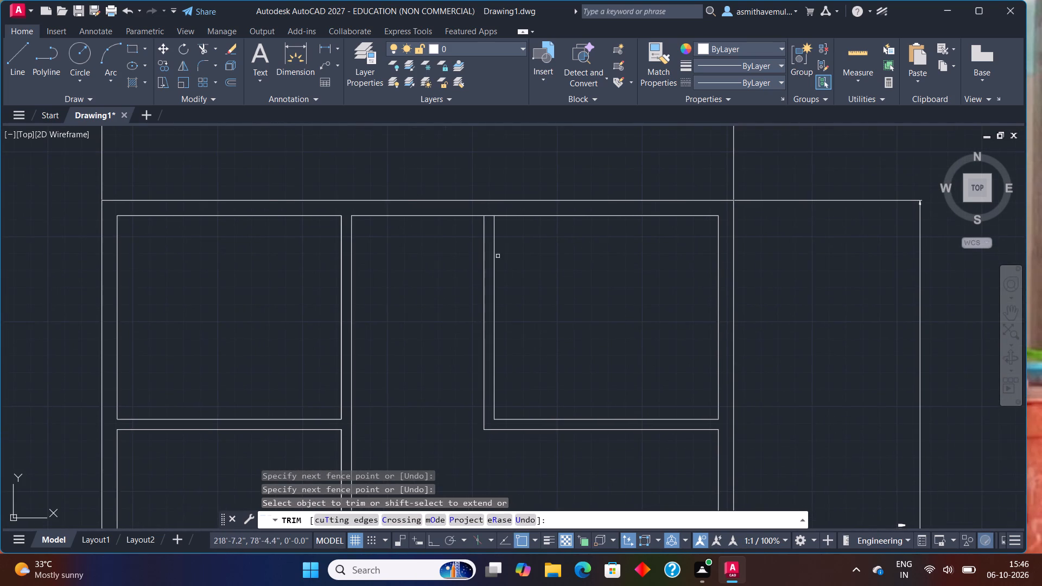
{"action": "scroll", "coordinate": [487, 240], "scroll_direction": "up", "scroll_amount": 2}
{"action": "left_click_drag", "start_coordinate": [494, 182], "coordinate": [491, 190]}
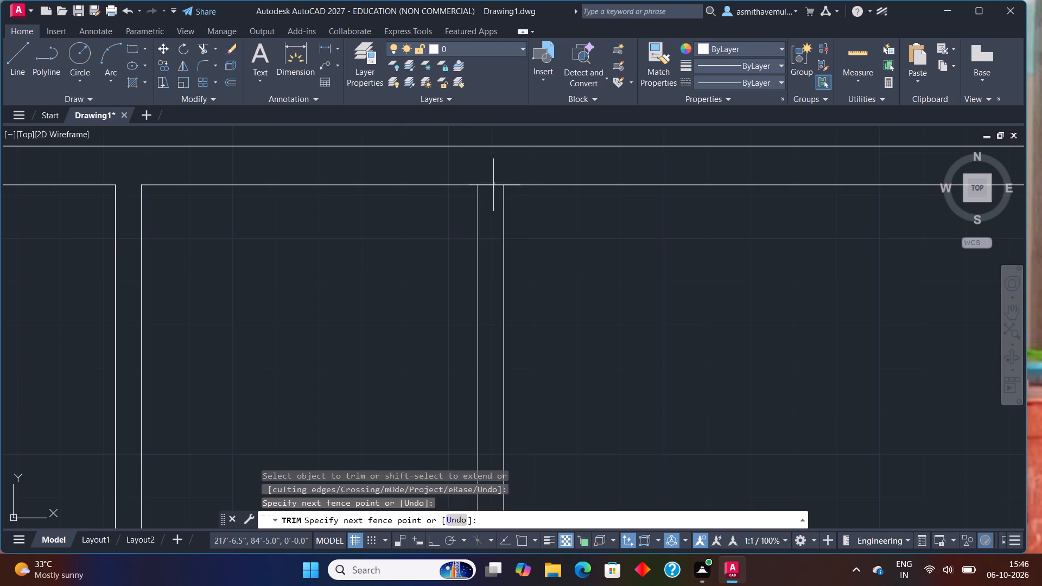
{"action": "left_click_drag", "start_coordinate": [491, 190], "coordinate": [488, 213]}
{"action": "scroll", "coordinate": [562, 275], "scroll_direction": "down", "scroll_amount": 3}
{"action": "middle_click_drag", "start_coordinate": [618, 380], "coordinate": [616, 316]}
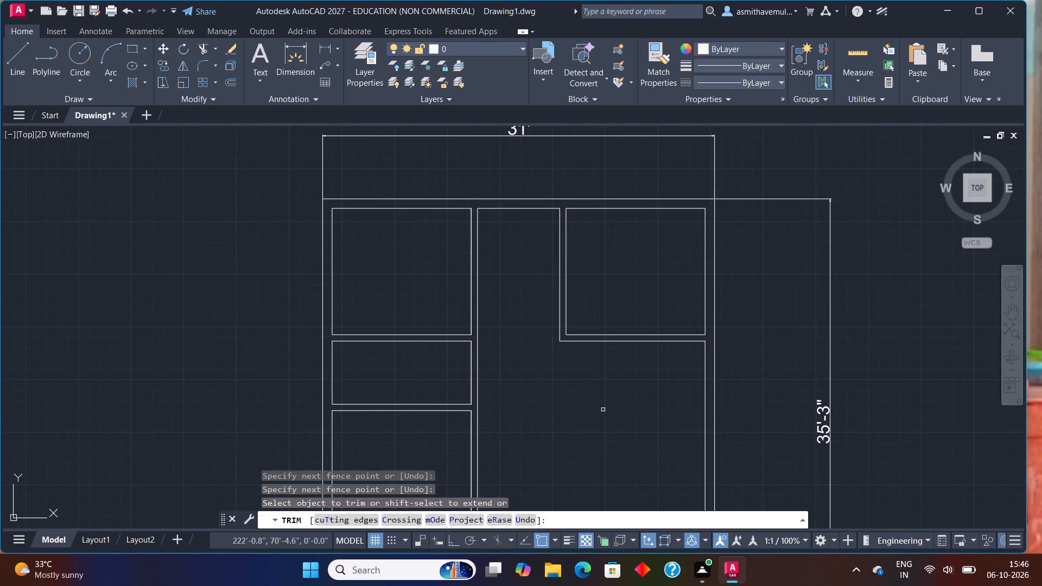
{"action": "key", "text": "Escape"}
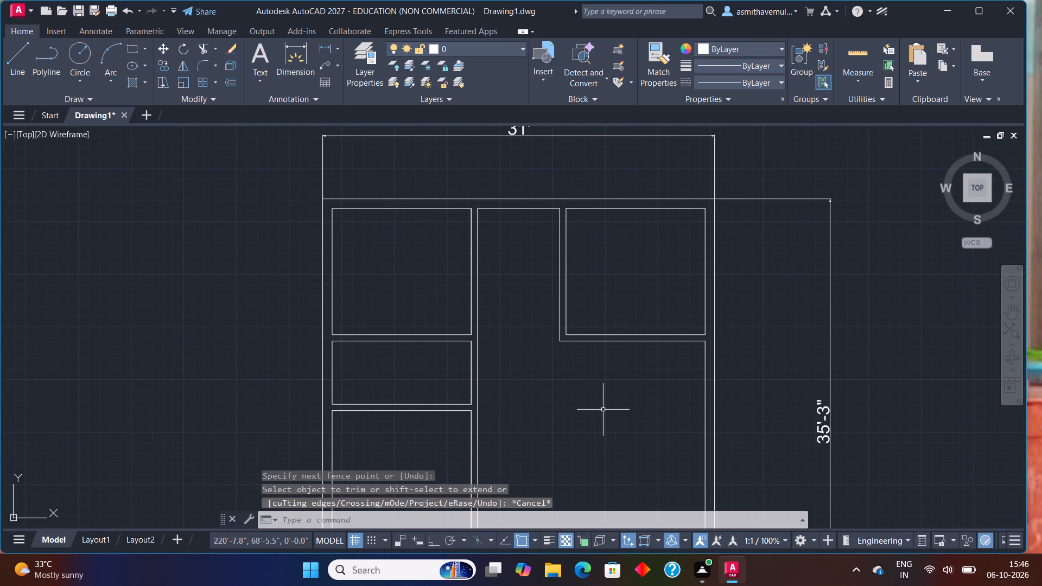
Offset the lower face line of the left side's lower horizontal partition 10'6" downward to set the next room's depth.
{"action": "middle_click_drag", "start_coordinate": [460, 445], "coordinate": [474, 374]}
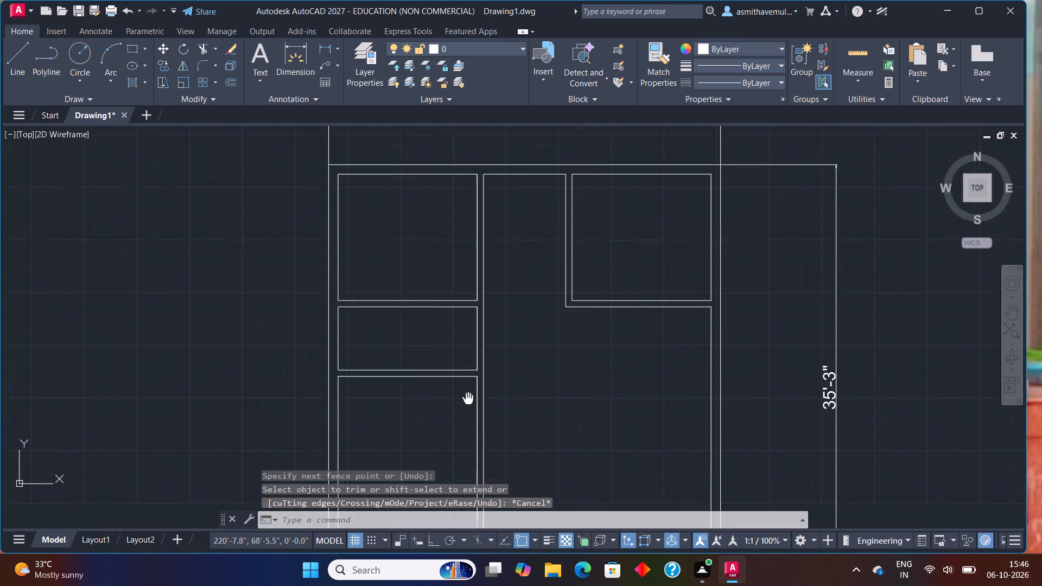
{"action": "middle_click_drag", "start_coordinate": [474, 374], "coordinate": [489, 321]}
{"action": "scroll", "coordinate": [450, 317], "scroll_direction": "up", "scroll_amount": 1}
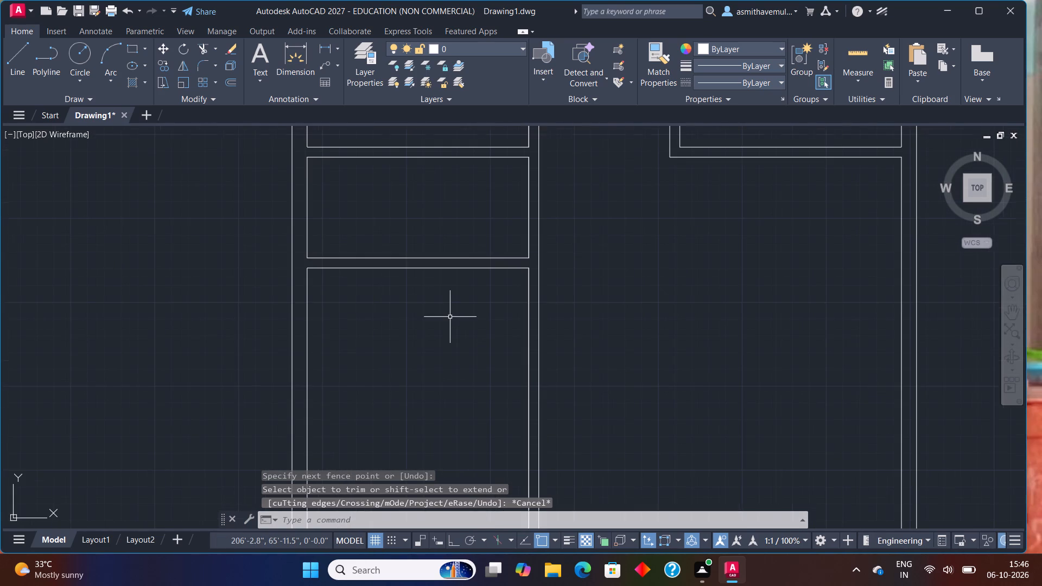
{"action": "key", "text": "o"}
{"action": "key", "text": "Return"}
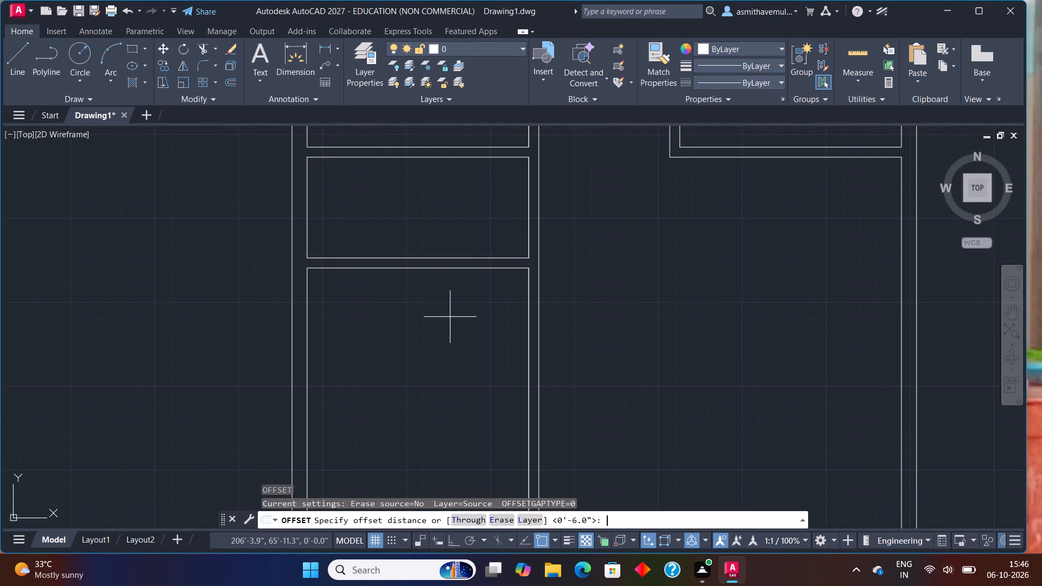
{"action": "type", "text": "10'6"}
{"action": "key", "text": "shift+quotedbl"}
{"action": "key", "text": "Return"}
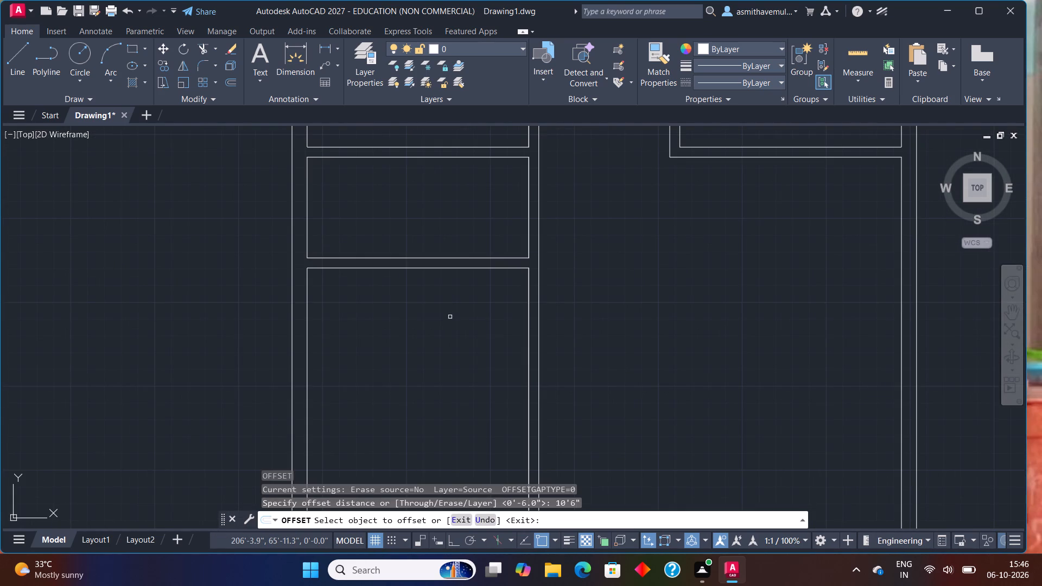
{"action": "left_click", "coordinate": [461, 267]}
{"action": "left_click_drag", "start_coordinate": [462, 341], "coordinate": [462, 348]}
{"action": "scroll", "coordinate": [462, 353], "scroll_direction": "down", "scroll_amount": 2}
{"action": "middle_click_drag", "start_coordinate": [482, 390], "coordinate": [485, 329]}
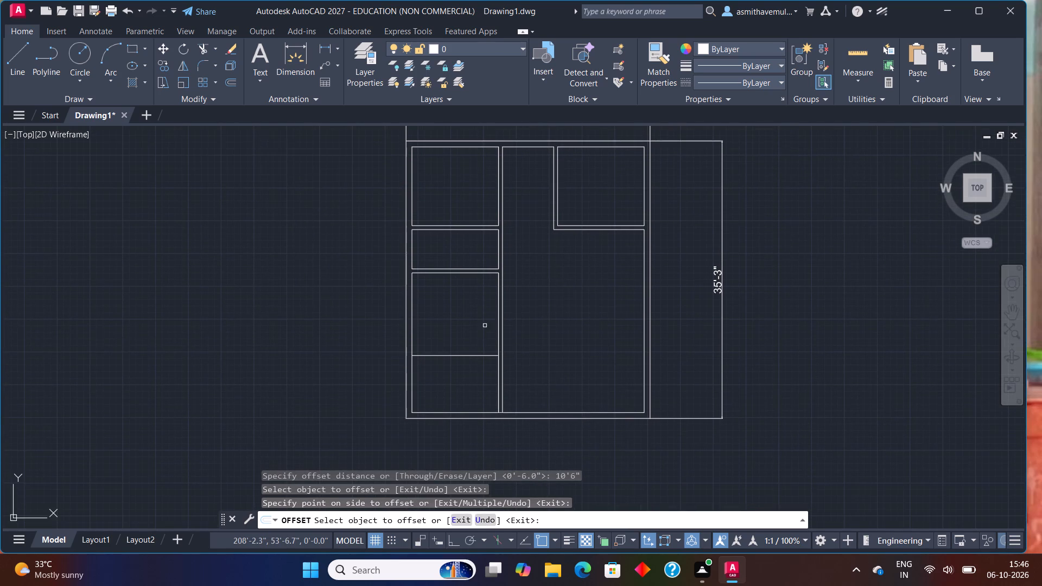
{"action": "scroll", "coordinate": [484, 329], "scroll_direction": "up", "scroll_amount": 1}
{"action": "key", "text": "Escape"}
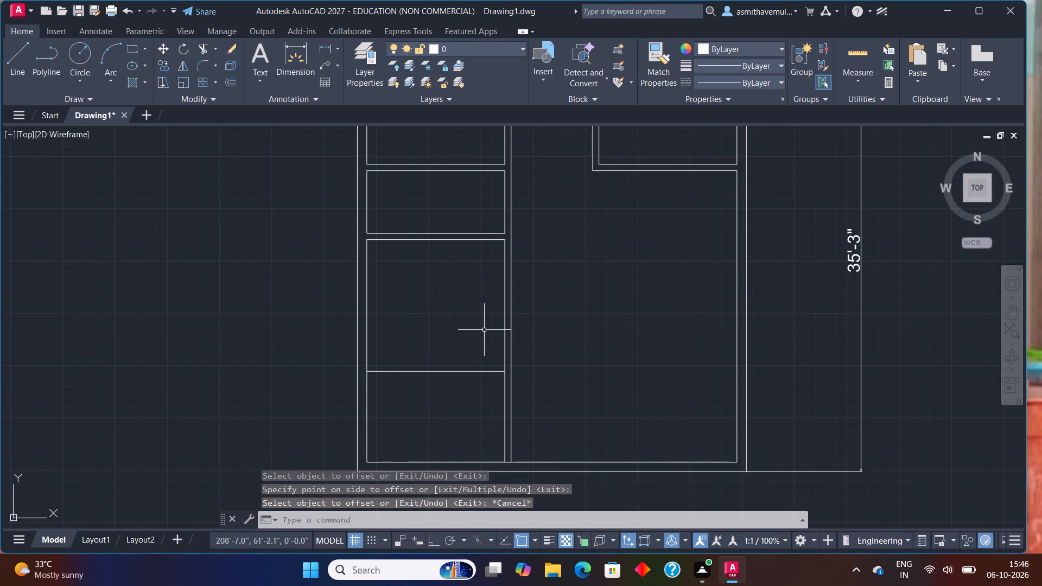
Offset the new horizontal line in the lower-left room 6" downward to form the partition thickness.
{"action": "key", "text": "o"}
{"action": "key", "text": "Return"}
{"action": "key", "text": "6"}
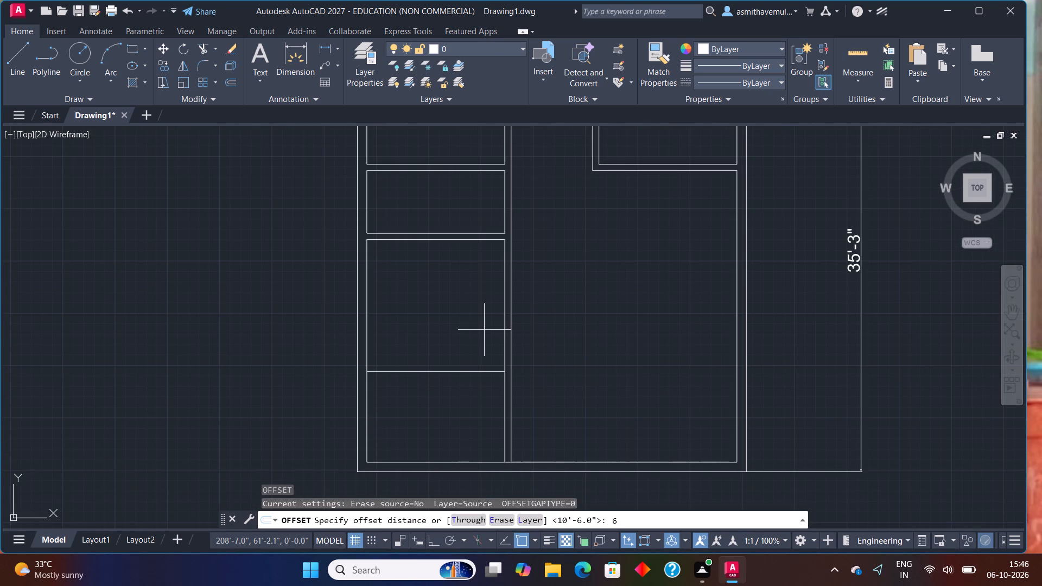
{"action": "key", "text": "shift+quotedbl"}
{"action": "key", "text": "Return"}
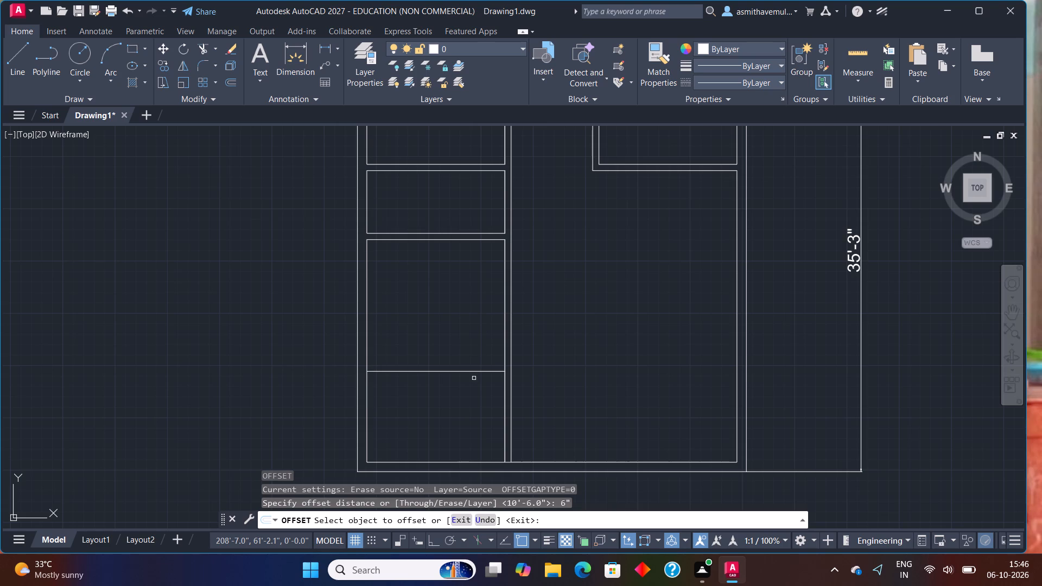
{"action": "left_click", "coordinate": [474, 371]}
{"action": "left_click", "coordinate": [474, 397]}
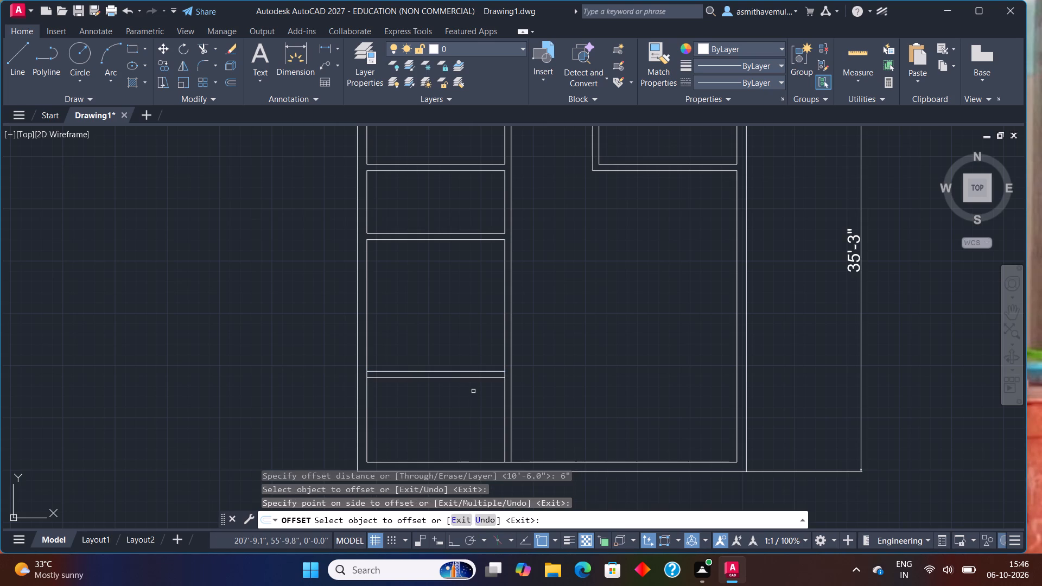
Trim the vertical wall lines between the lower-left partition's two face lines at both ends to open the junctions.
{"action": "scroll", "coordinate": [473, 389], "scroll_direction": "up", "scroll_amount": 1}
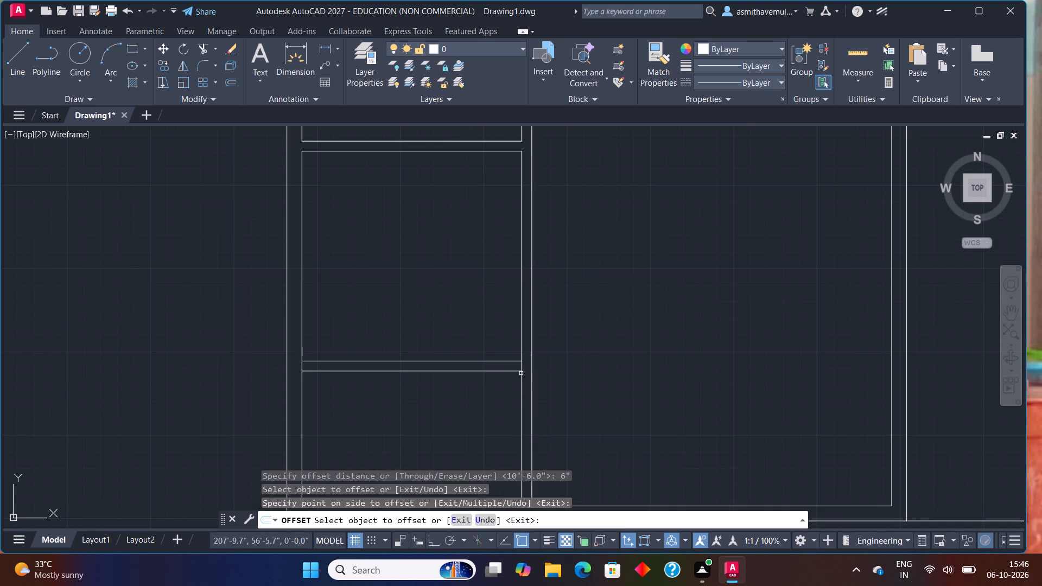
{"action": "key", "text": "Escape"}
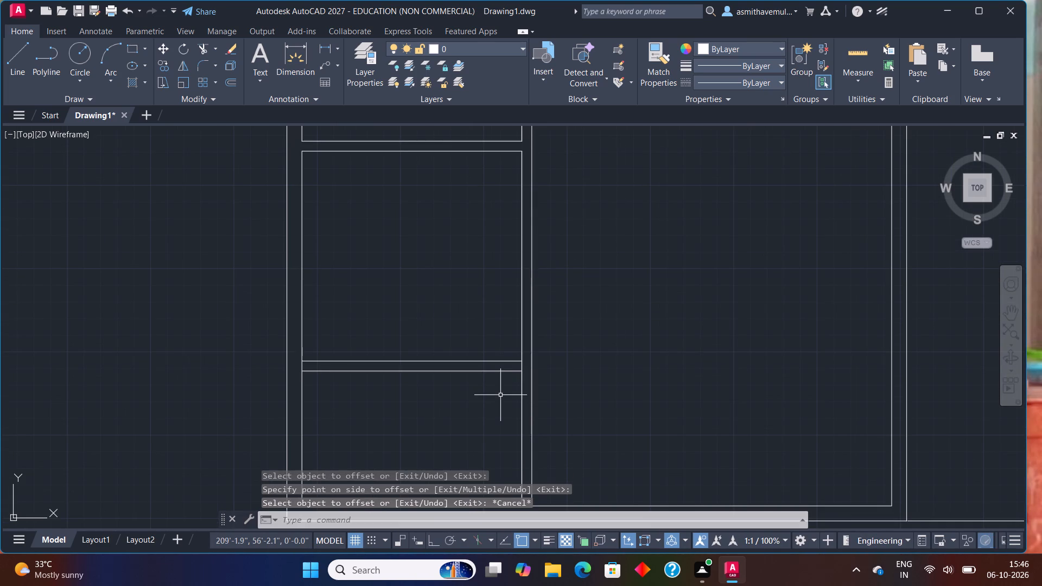
{"action": "key", "text": "t"}
{"action": "key", "text": "r"}
{"action": "key", "text": "i"}
{"action": "key", "text": "m"}
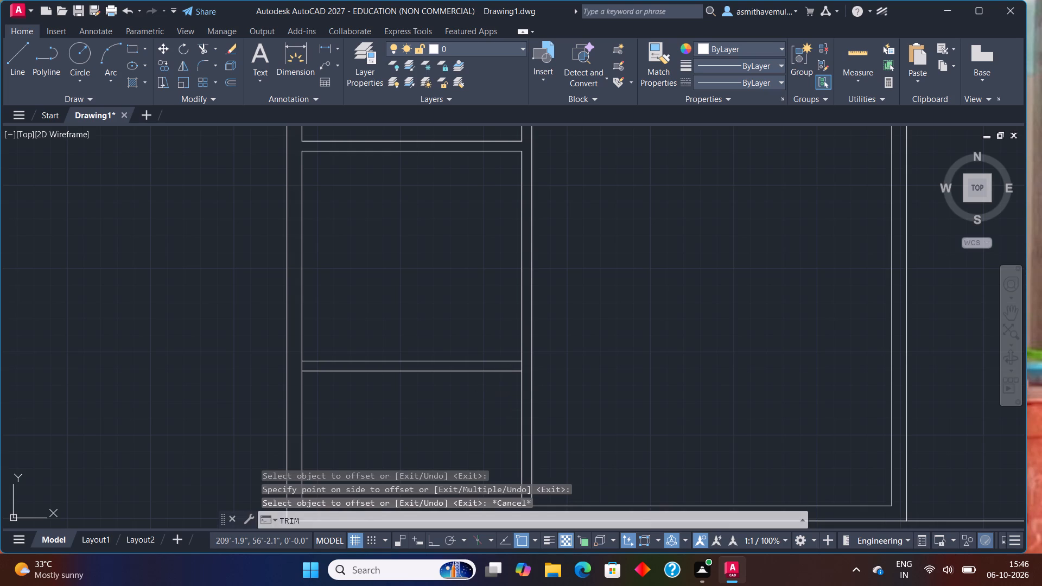
{"action": "key", "text": "Return"}
{"action": "left_click", "coordinate": [522, 398]}
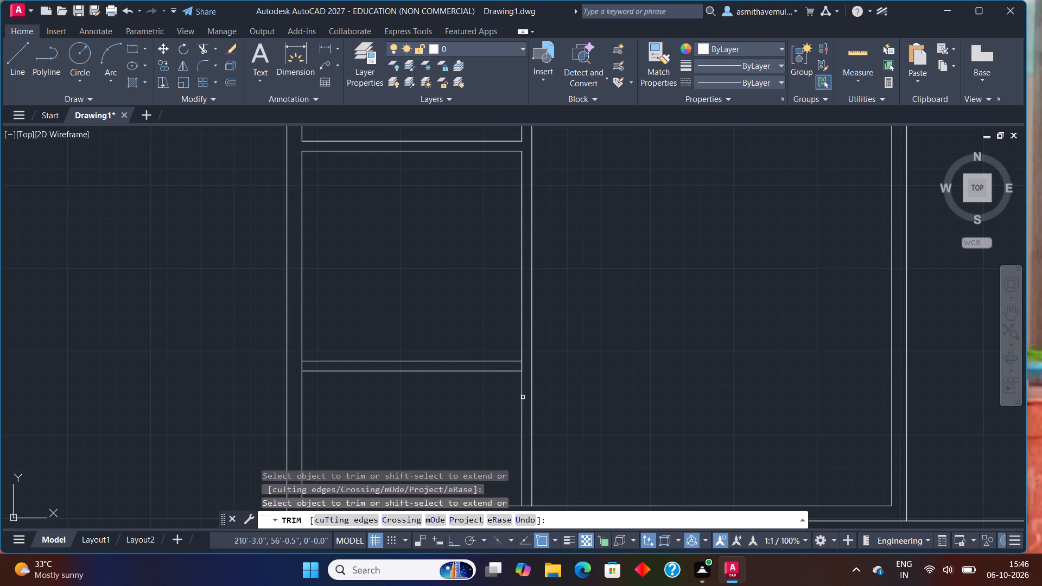
{"action": "scroll", "coordinate": [520, 369], "scroll_direction": "up", "scroll_amount": 1}
{"action": "left_click", "coordinate": [519, 365]}
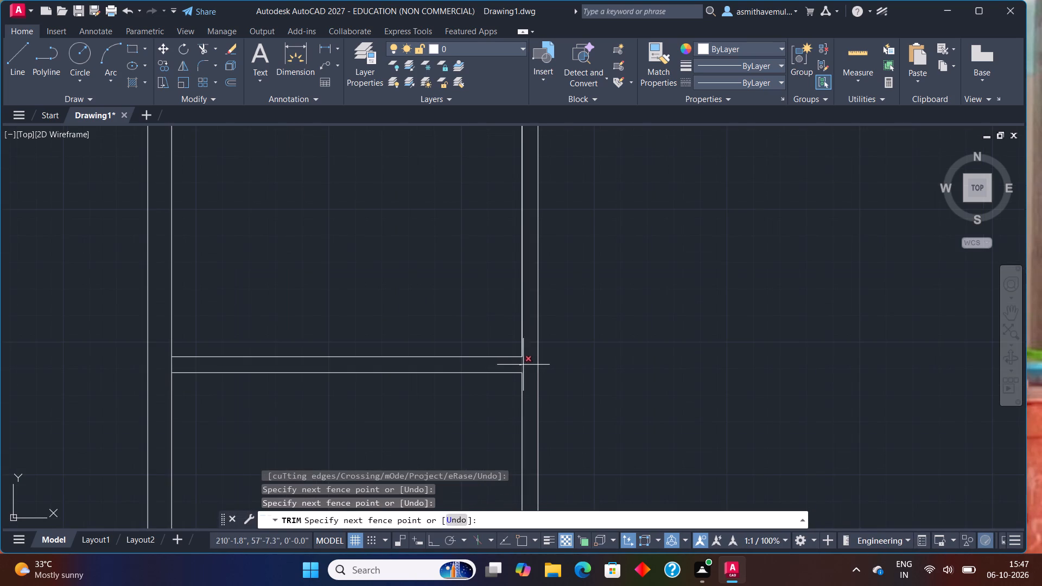
{"action": "left_click", "coordinate": [525, 365]}
{"action": "left_click_drag", "start_coordinate": [166, 368], "coordinate": [168, 368]}
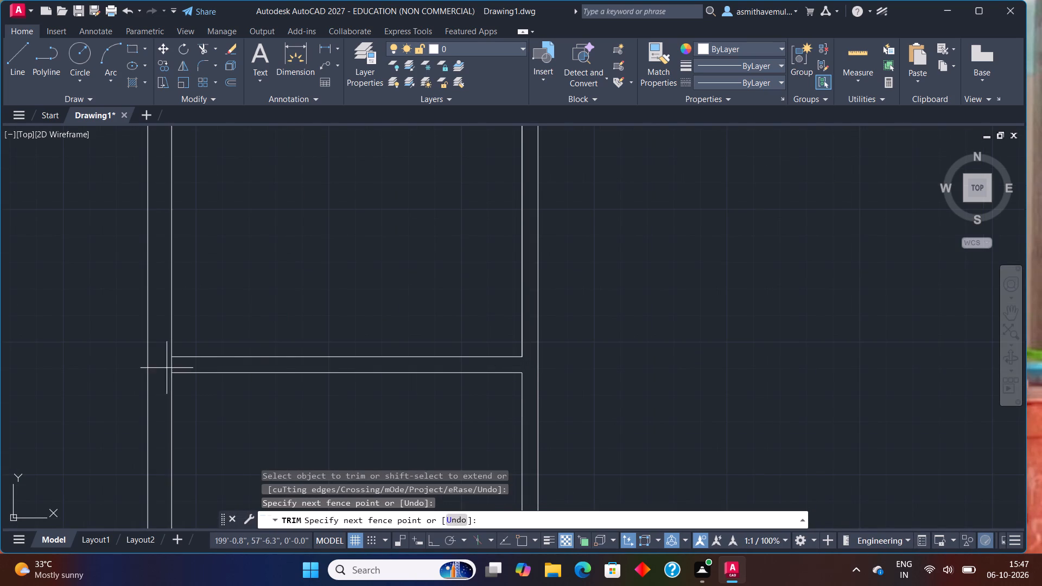
{"action": "left_click_drag", "start_coordinate": [168, 368], "coordinate": [192, 367]}
{"action": "key", "text": "Escape"}
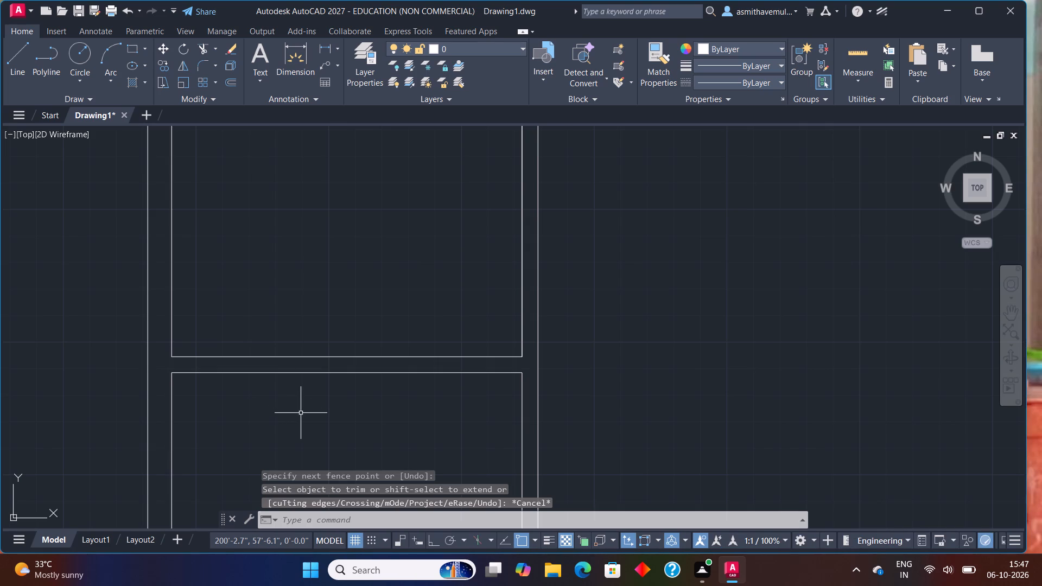
With ortho on, draw a line extending the lower-left partition's lower face across to the vertical partition's outer face line.
{"action": "key", "text": "l"}
{"action": "key", "text": "Return"}
{"action": "scroll", "coordinate": [459, 391], "scroll_direction": "up", "scroll_amount": 1}
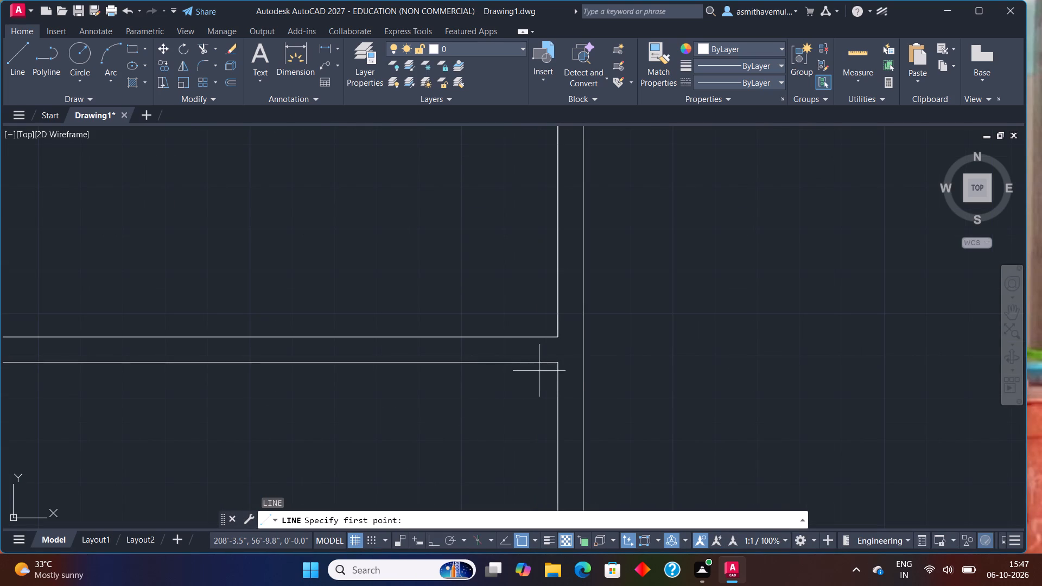
{"action": "left_click", "coordinate": [559, 365]}
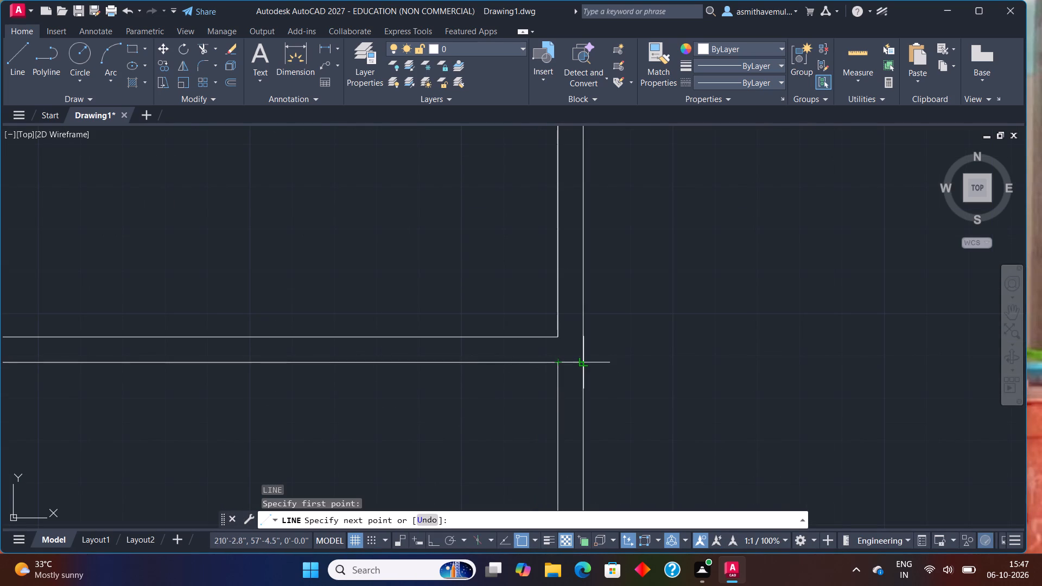
{"action": "key", "text": "F8"}
{"action": "left_click", "coordinate": [580, 363]}
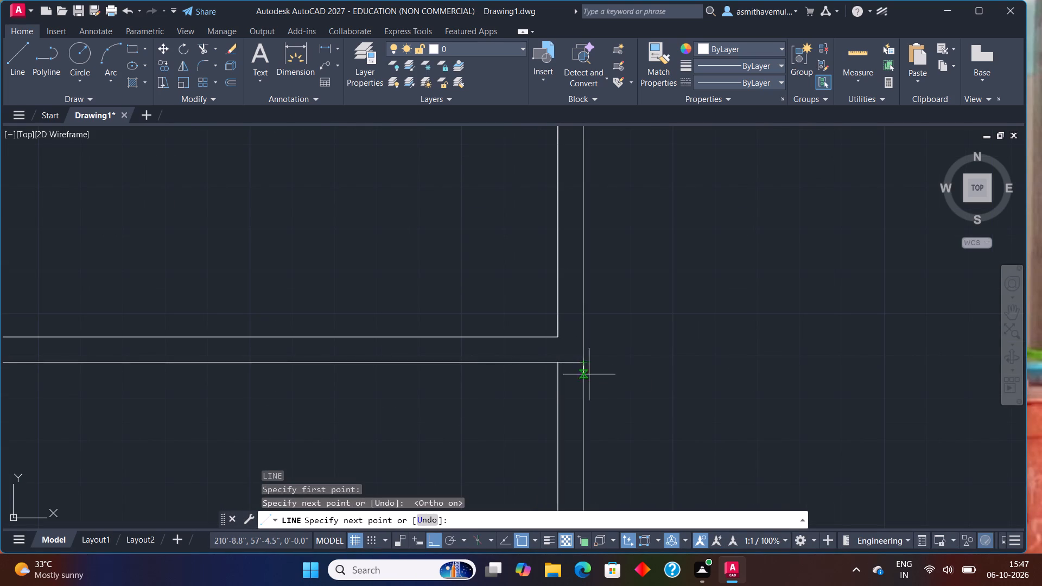
{"action": "key", "text": "Escape"}
Trim away both vertical partition lines below the lower-left room's bottom partition.
{"action": "type", "text": "TRI"}
{"action": "key", "text": "m"}
{"action": "key", "text": "Return"}
{"action": "left_click_drag", "start_coordinate": [614, 392], "coordinate": [497, 437]}
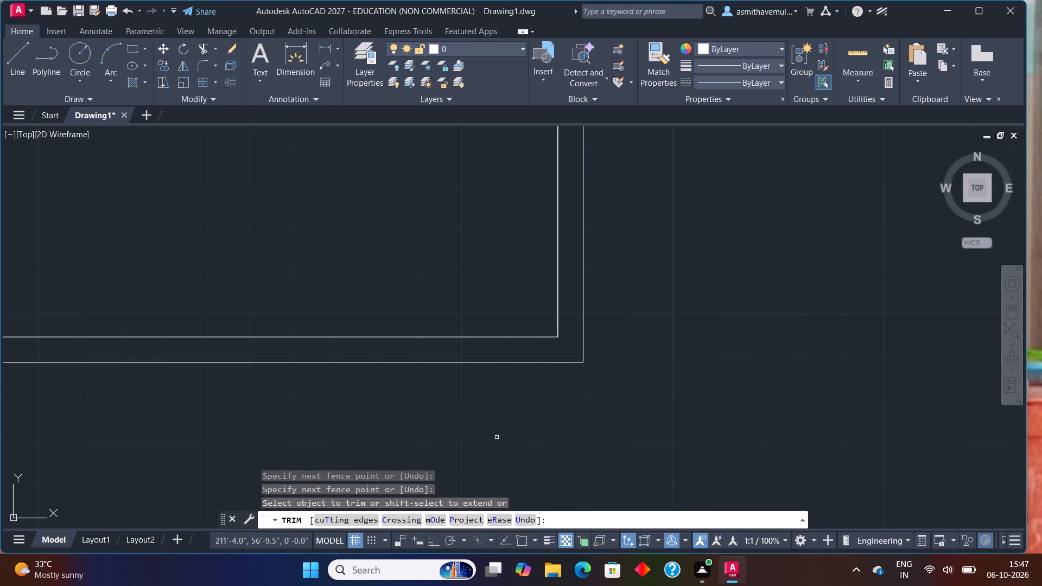
{"action": "key", "text": "Escape"}
Offset the inner top wall line between the two top rooms 5' downward.
{"action": "scroll", "coordinate": [495, 437], "scroll_direction": "down", "scroll_amount": 4}
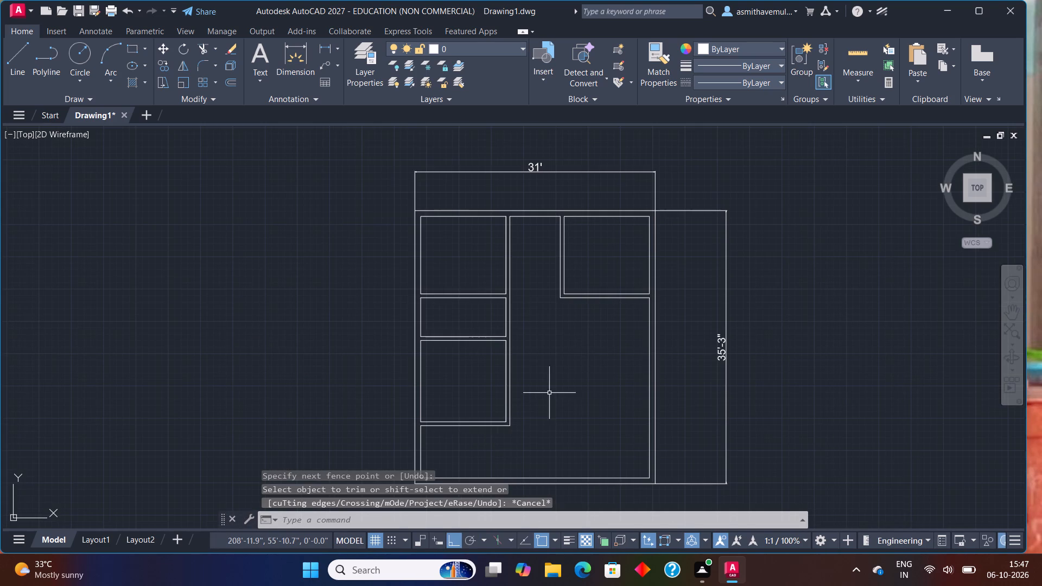
{"action": "middle_click_drag", "start_coordinate": [549, 393], "coordinate": [537, 383]}
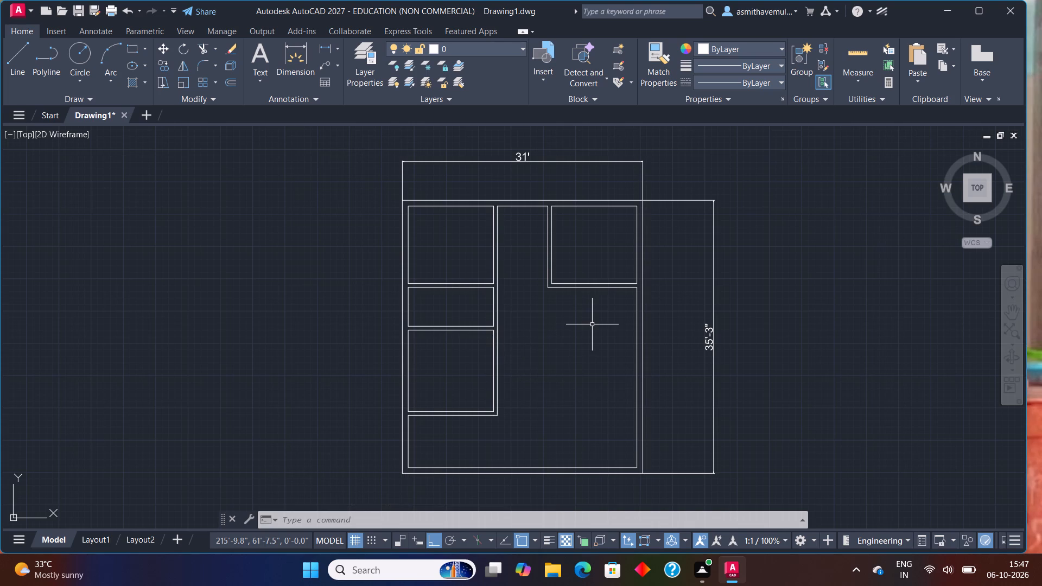
{"action": "middle_click_drag", "start_coordinate": [592, 324], "coordinate": [557, 341]}
{"action": "scroll", "coordinate": [557, 341], "scroll_direction": "up", "scroll_amount": 1}
{"action": "middle_click_drag", "start_coordinate": [529, 333], "coordinate": [538, 353]}
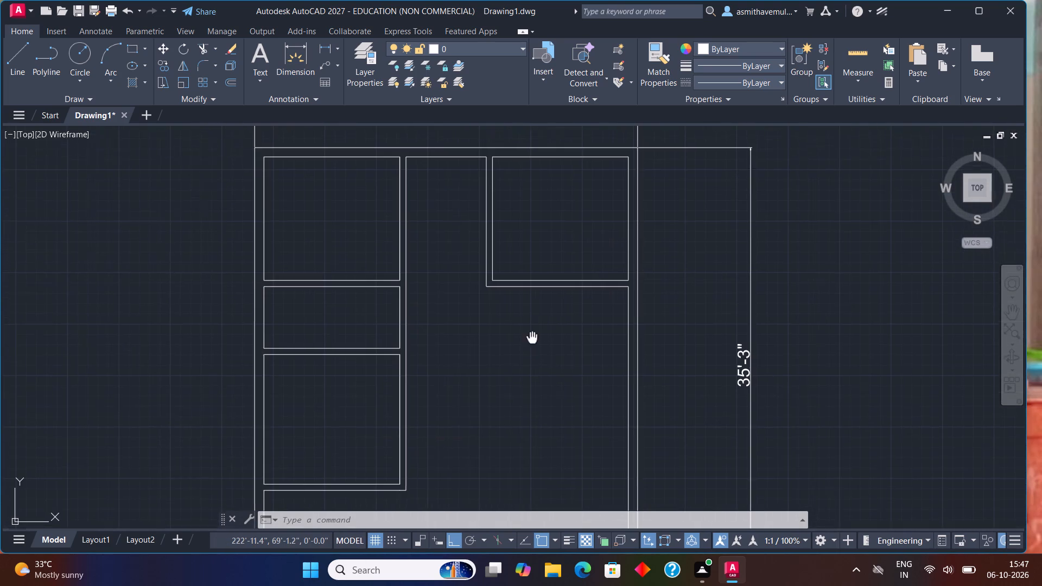
{"action": "middle_click_drag", "start_coordinate": [538, 353], "coordinate": [543, 365]}
{"action": "key", "text": "o"}
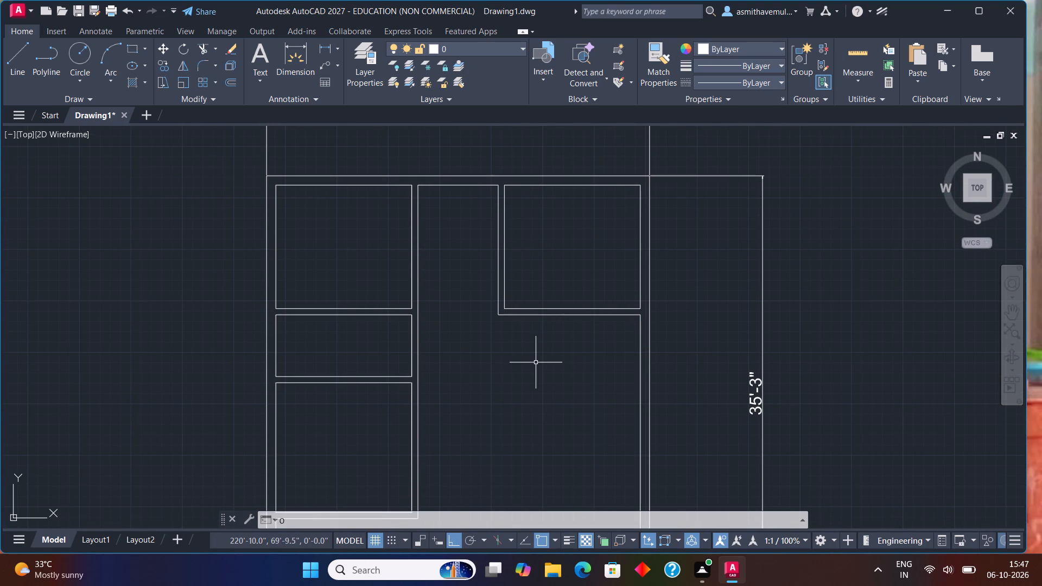
{"action": "key", "text": "Return"}
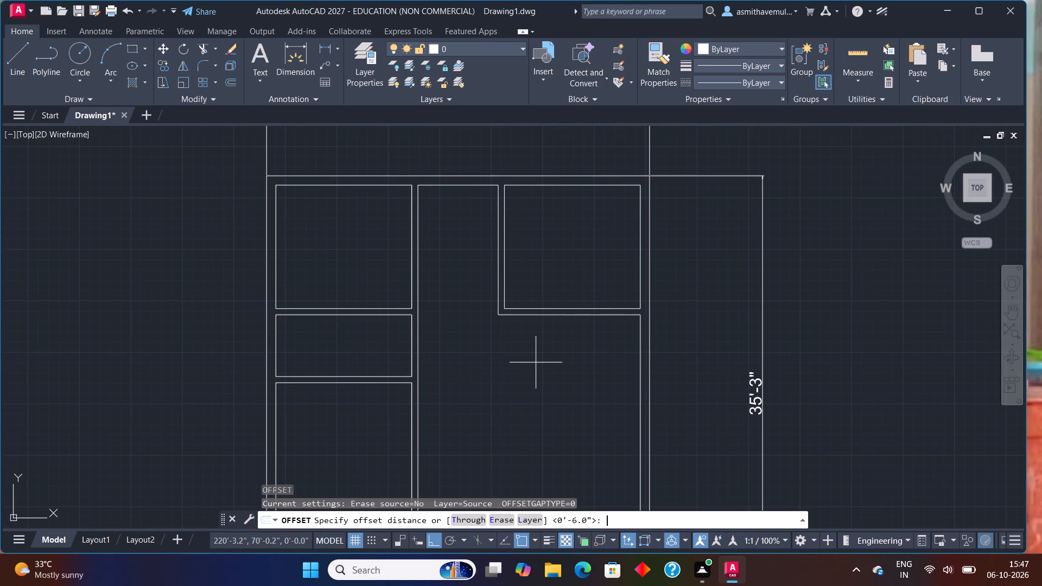
{"action": "type", "text": "5'"}
{"action": "key", "text": "Return"}
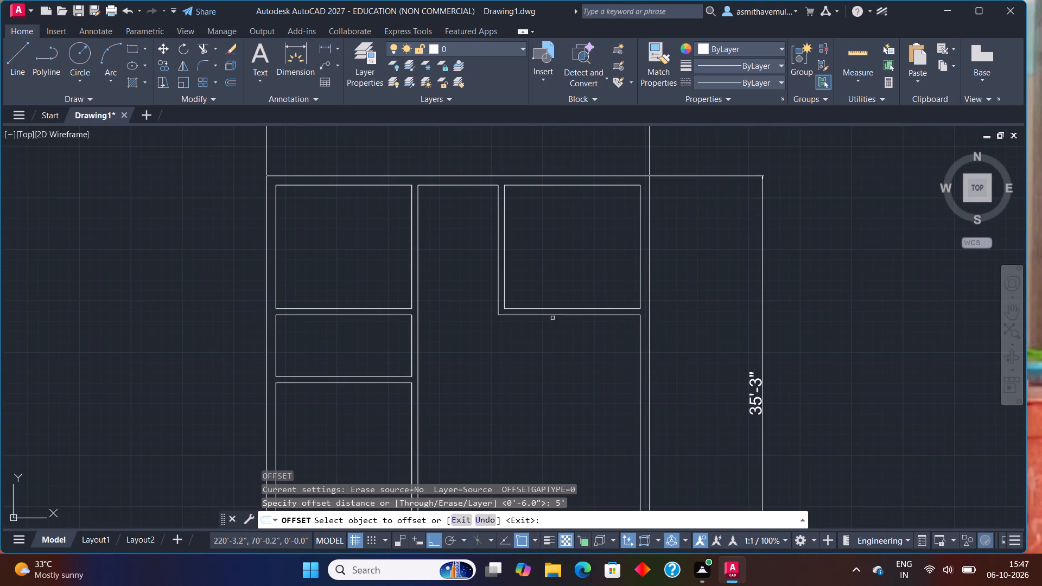
{"action": "scroll", "coordinate": [452, 186], "scroll_direction": "up", "scroll_amount": 1}
{"action": "left_click", "coordinate": [453, 184]}
{"action": "left_click", "coordinate": [456, 240]}
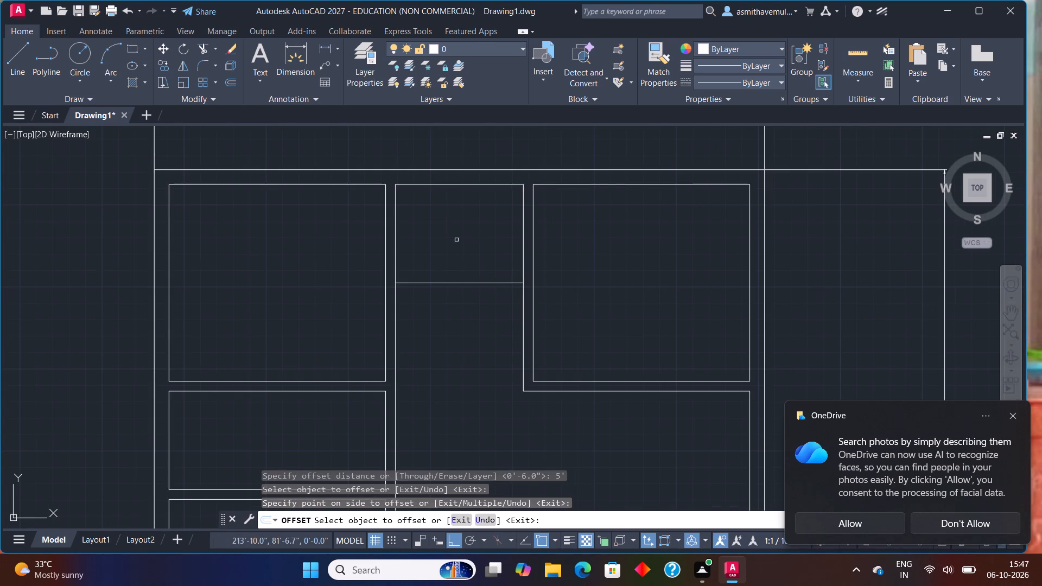
{"action": "key", "text": "Escape"}
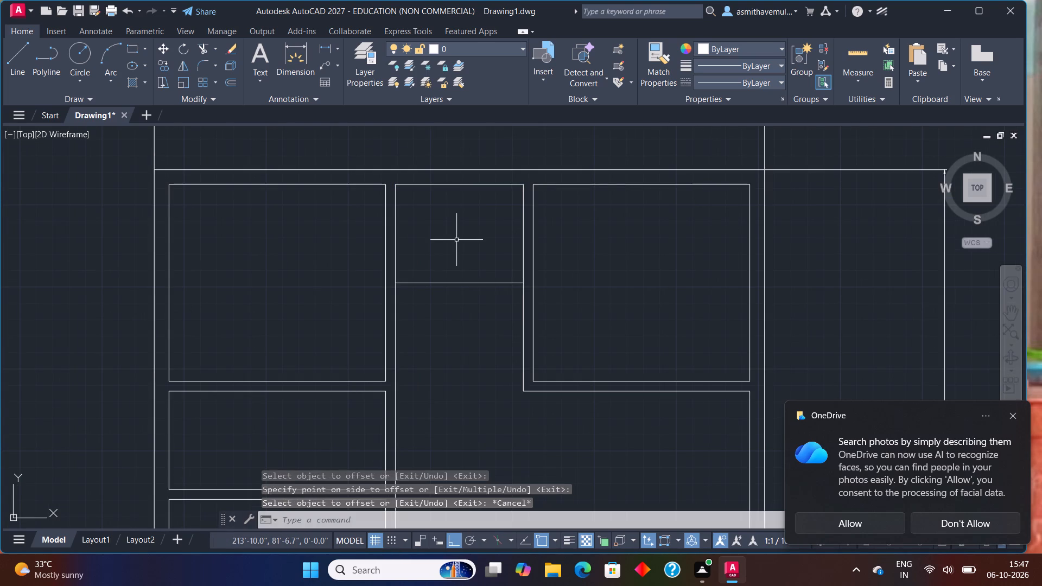
Offset the new horizontal line between the two top rooms 6" downward to form the partition thickness.
{"action": "key", "text": "o"}
{"action": "key", "text": "Return"}
{"action": "key", "text": "6"}
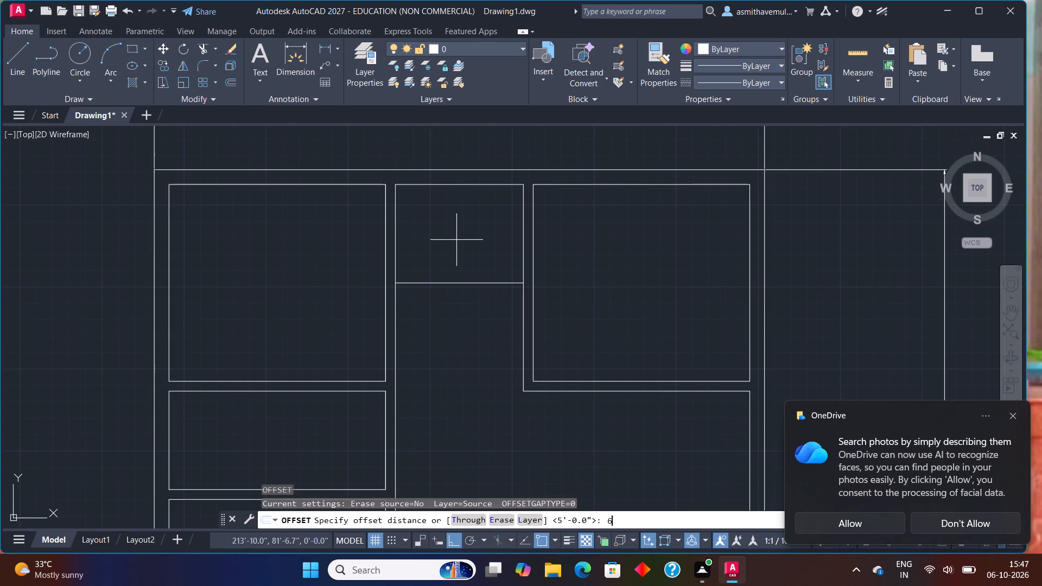
{"action": "key", "text": "shift+quotedbl"}
{"action": "key", "text": "Return"}
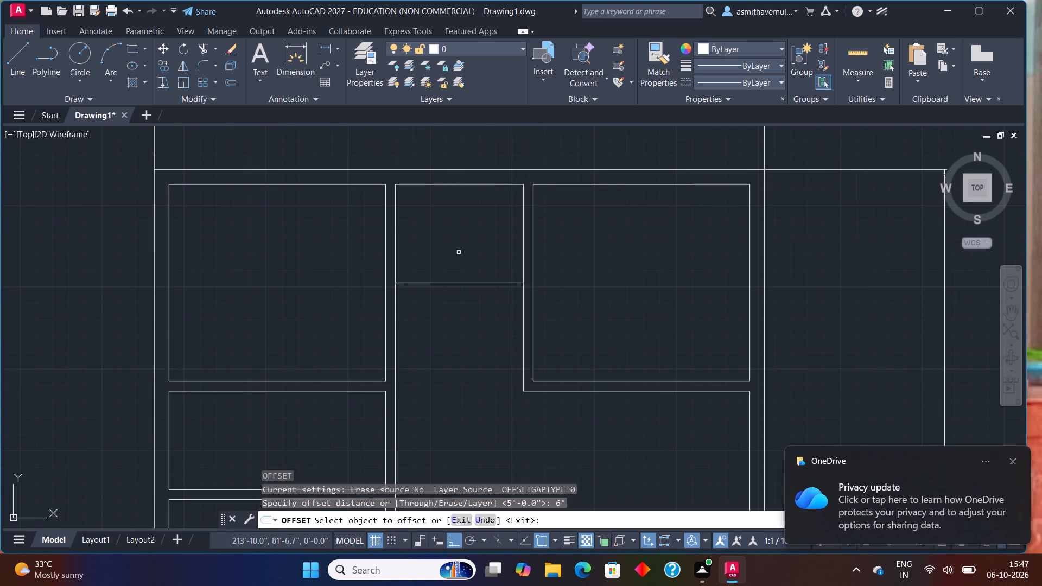
{"action": "left_click", "coordinate": [472, 284]}
{"action": "left_click", "coordinate": [472, 293]}
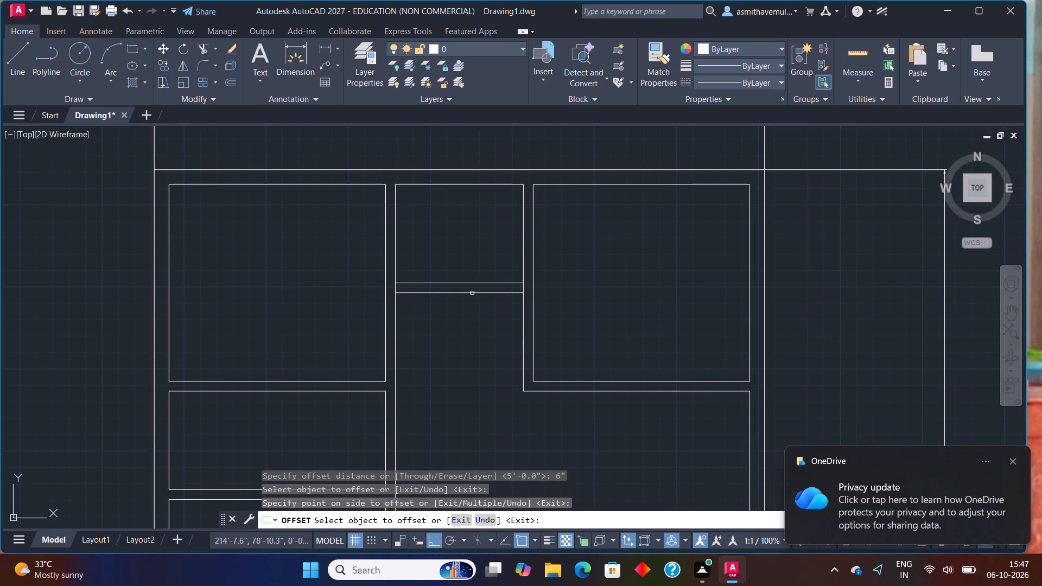
{"action": "scroll", "coordinate": [472, 295], "scroll_direction": "up", "scroll_amount": 1}
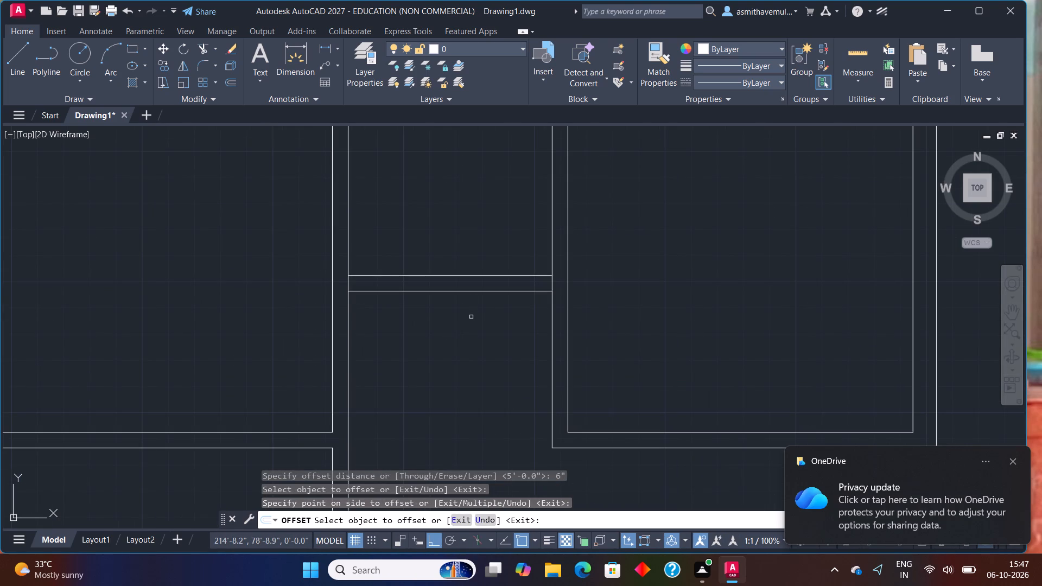
{"action": "key", "text": "Escape"}
Offset the lower face line of the middle bay's partition 4'6" downward to set the second small room's depth.
{"action": "key", "text": "o"}
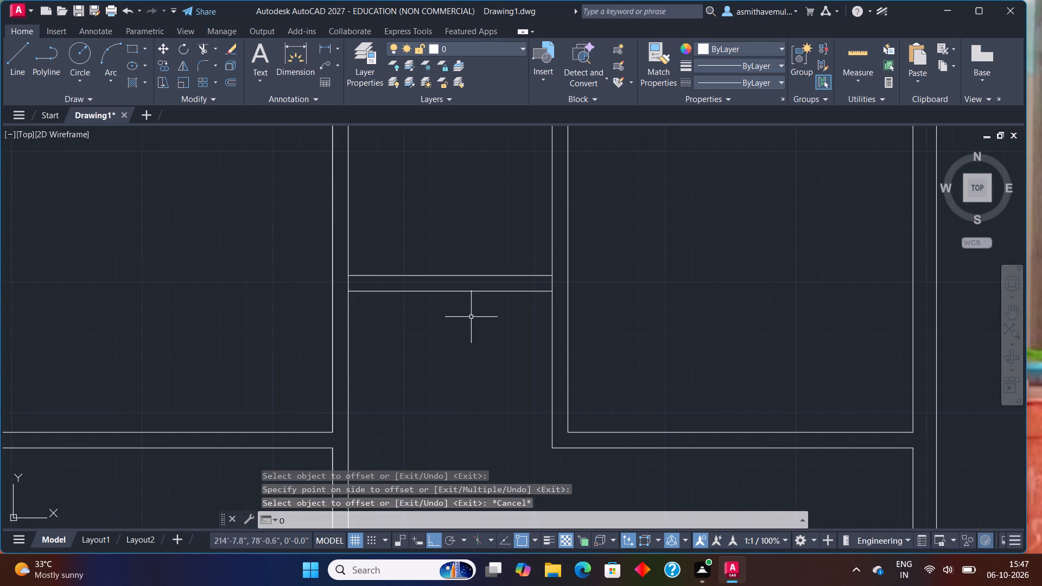
{"action": "key", "text": "Return"}
{"action": "key", "text": "4"}
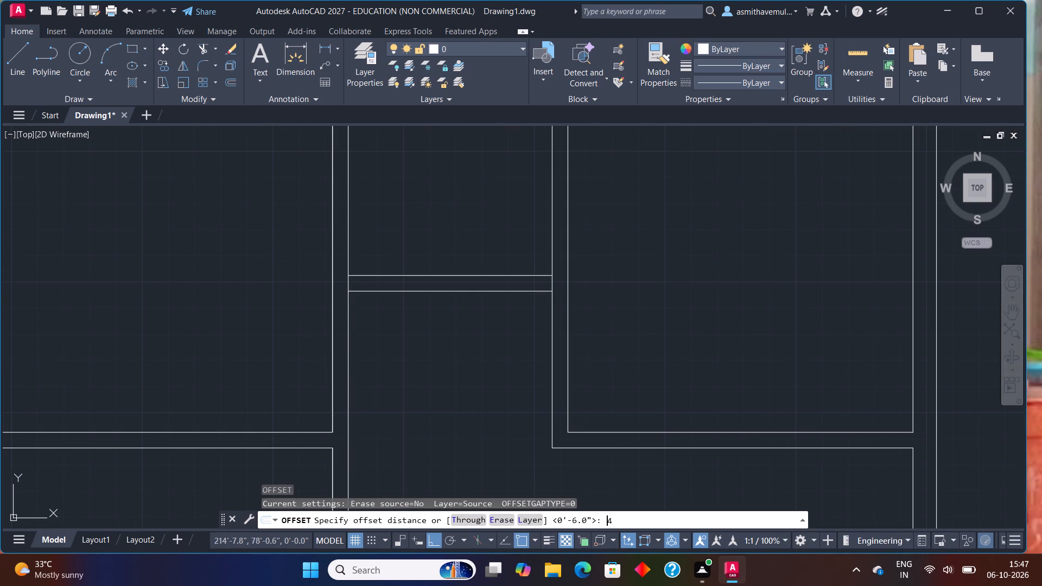
{"action": "type", "text": "'6"}
{"action": "key", "text": "shift+quotedbl"}
{"action": "key", "text": "Return"}
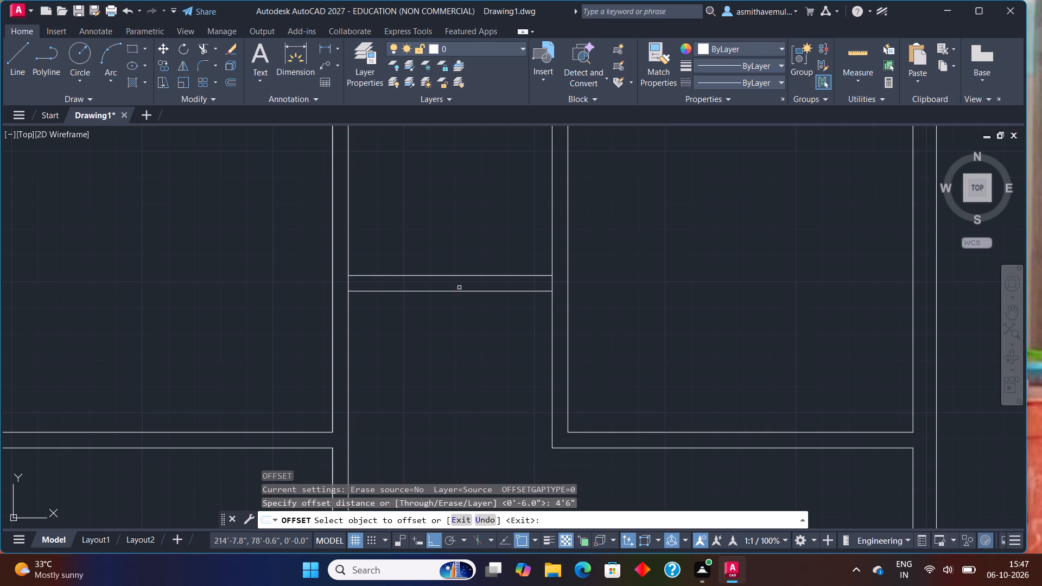
{"action": "left_click", "coordinate": [459, 290]}
{"action": "left_click", "coordinate": [459, 330]}
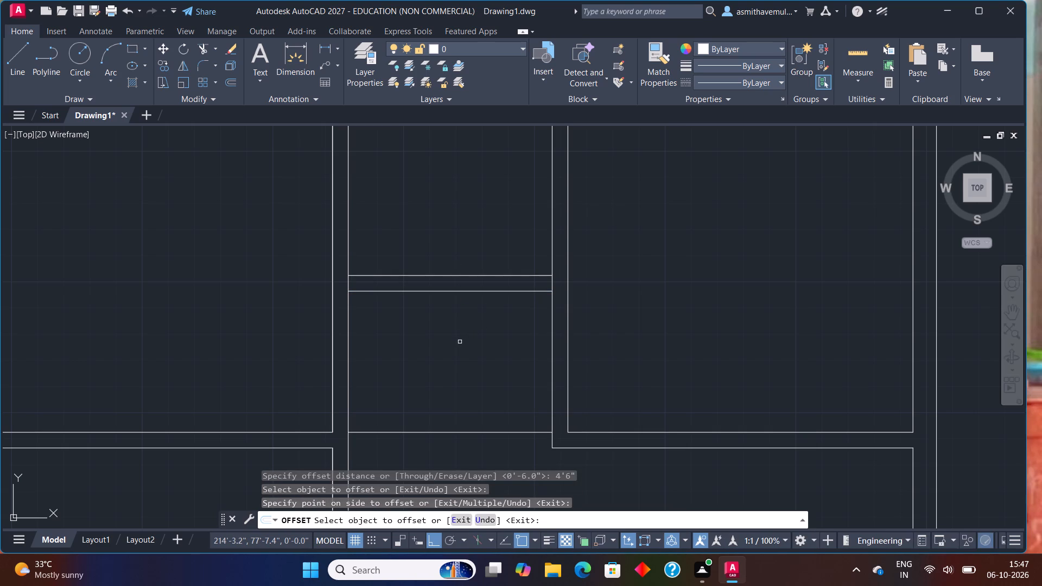
{"action": "key", "text": "Escape"}
Offset the second small room's bottom line 6" downward to form the partition thickness.
{"action": "key", "text": "o"}
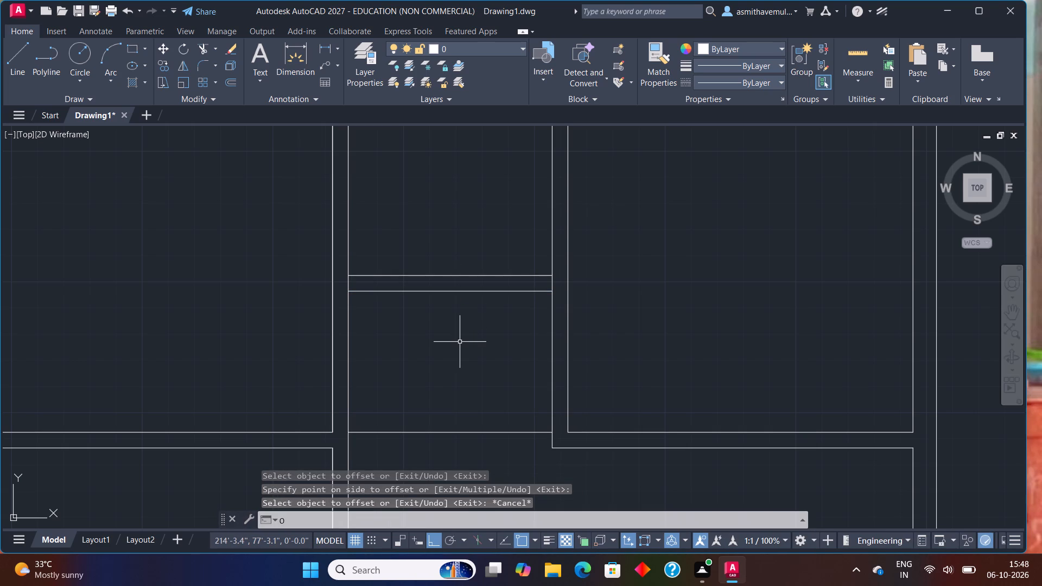
{"action": "key", "text": "Return"}
{"action": "key", "text": "6"}
{"action": "key", "text": "shift+quotedbl"}
{"action": "key", "text": "Return"}
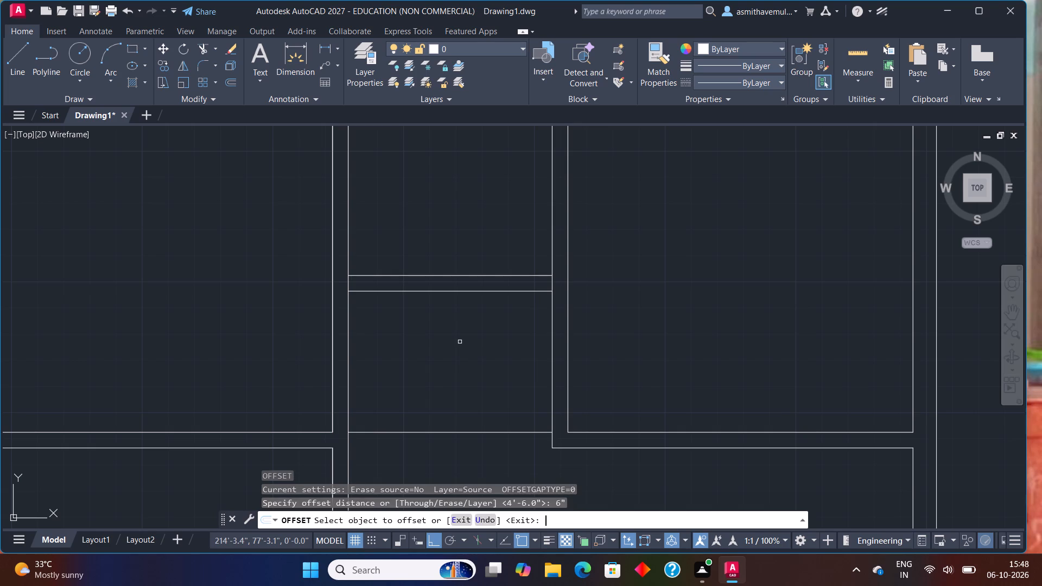
{"action": "left_click", "coordinate": [492, 433]}
{"action": "left_click", "coordinate": [491, 450]}
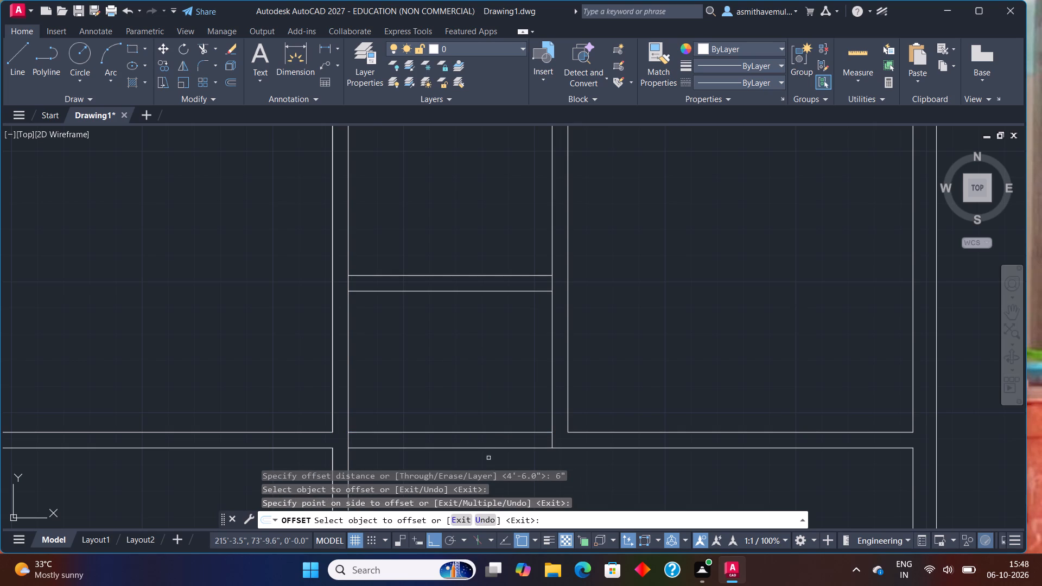
{"action": "key", "text": "Escape"}
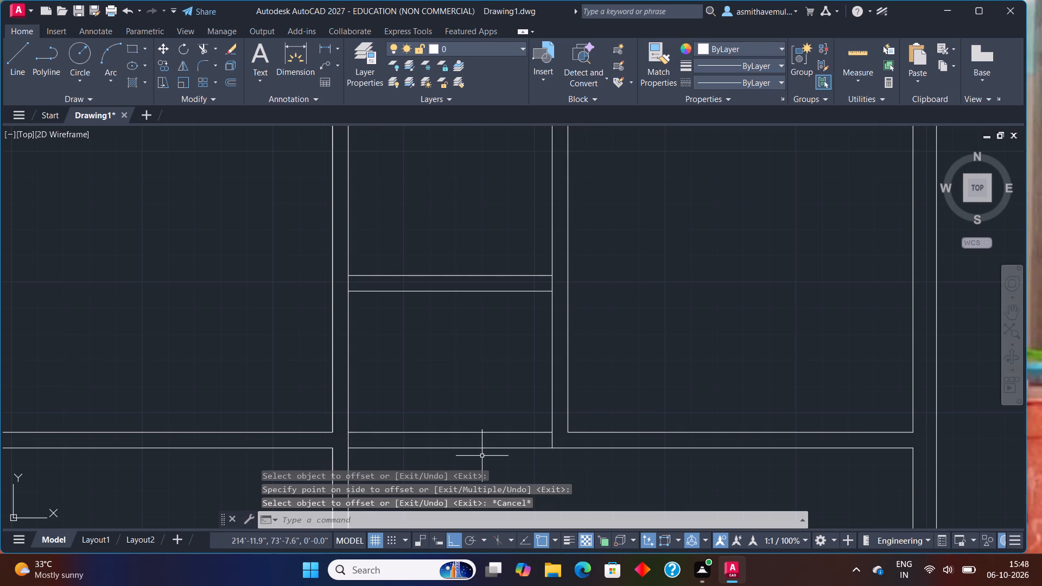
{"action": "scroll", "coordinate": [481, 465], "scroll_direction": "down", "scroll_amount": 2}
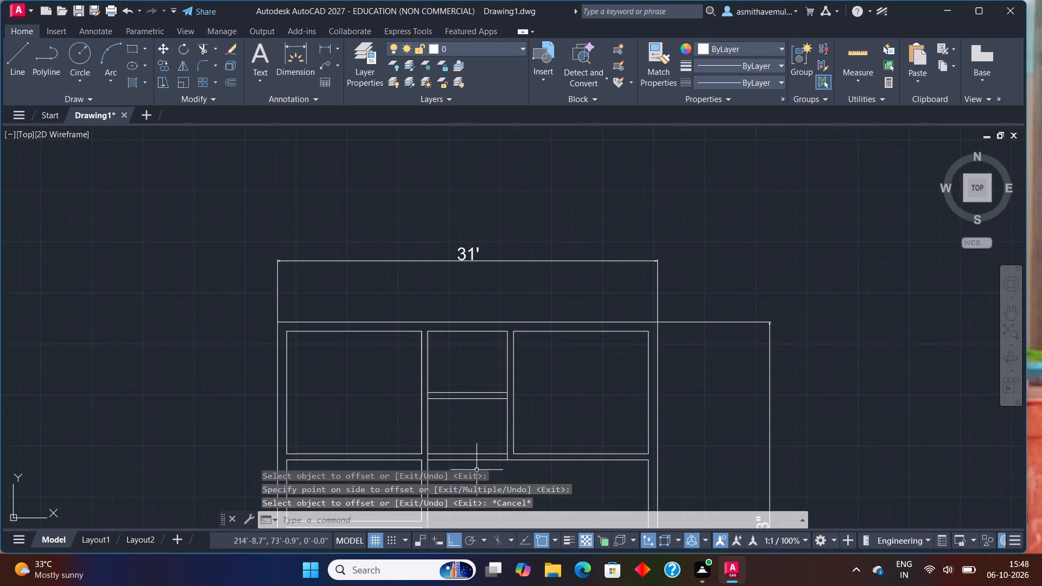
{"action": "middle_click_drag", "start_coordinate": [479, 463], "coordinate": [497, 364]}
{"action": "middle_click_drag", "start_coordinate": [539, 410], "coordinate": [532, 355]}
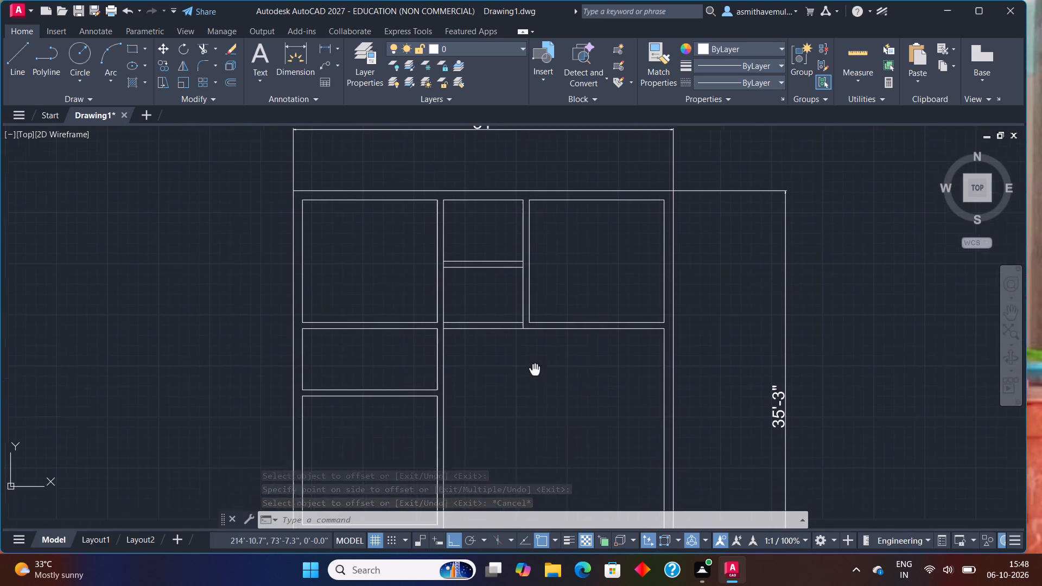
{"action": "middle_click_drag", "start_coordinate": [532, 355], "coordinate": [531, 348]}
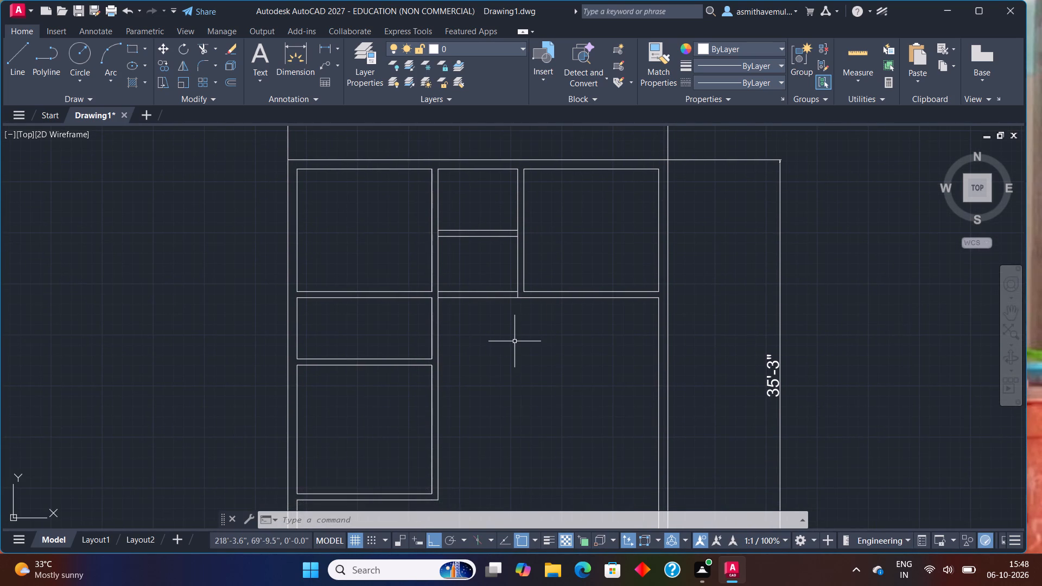
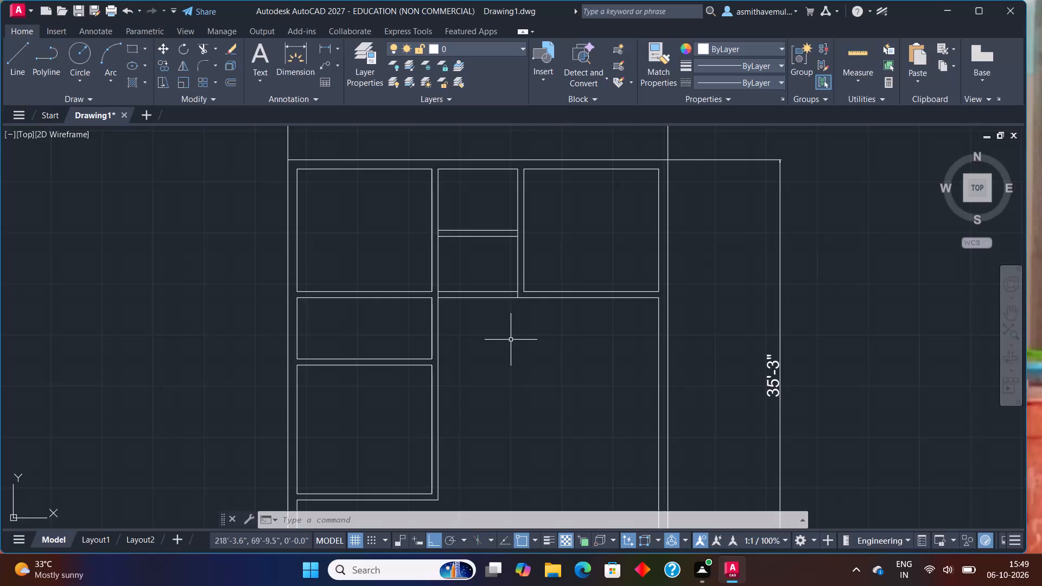
Offset the lower partition line beneath the top-right room 10' downward to set the depth of the room below.
{"action": "key", "text": "o"}
{"action": "key", "text": "Return"}
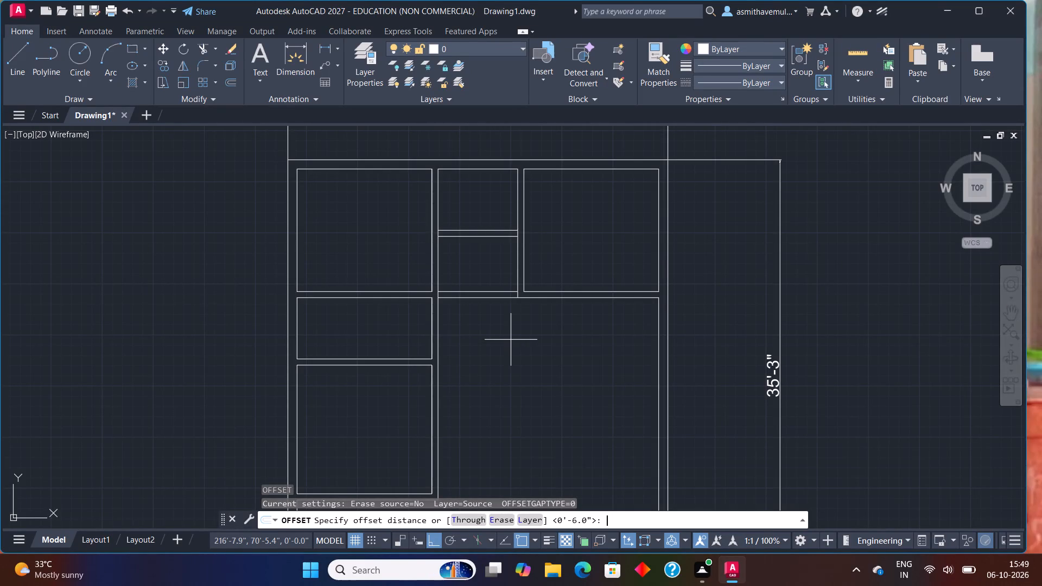
{"action": "type", "text": "10"}
{"action": "key", "text": "apostrophe"}
{"action": "key", "text": "Return"}
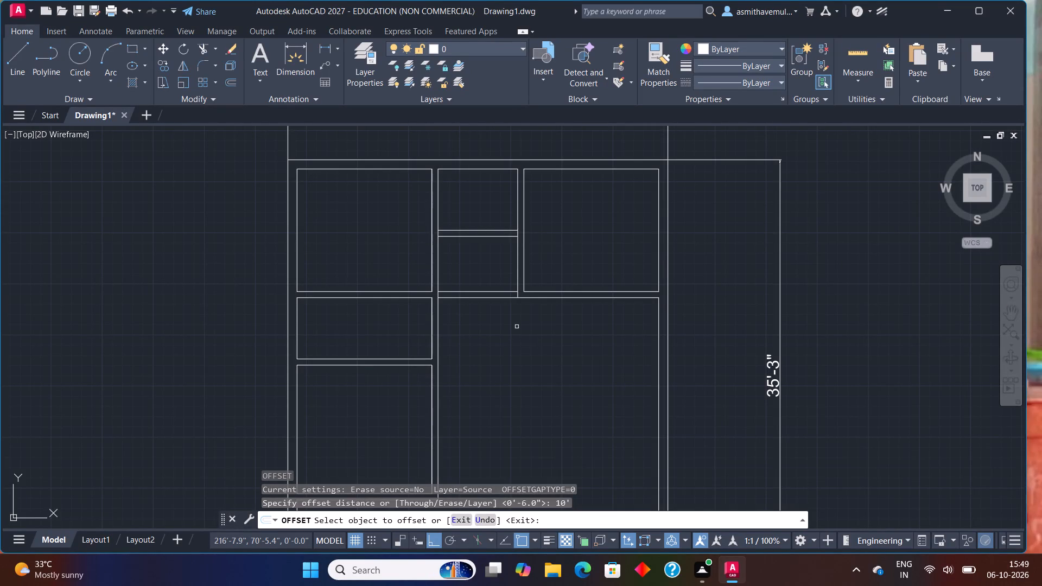
{"action": "left_click", "coordinate": [533, 297]}
{"action": "left_click", "coordinate": [531, 368]}
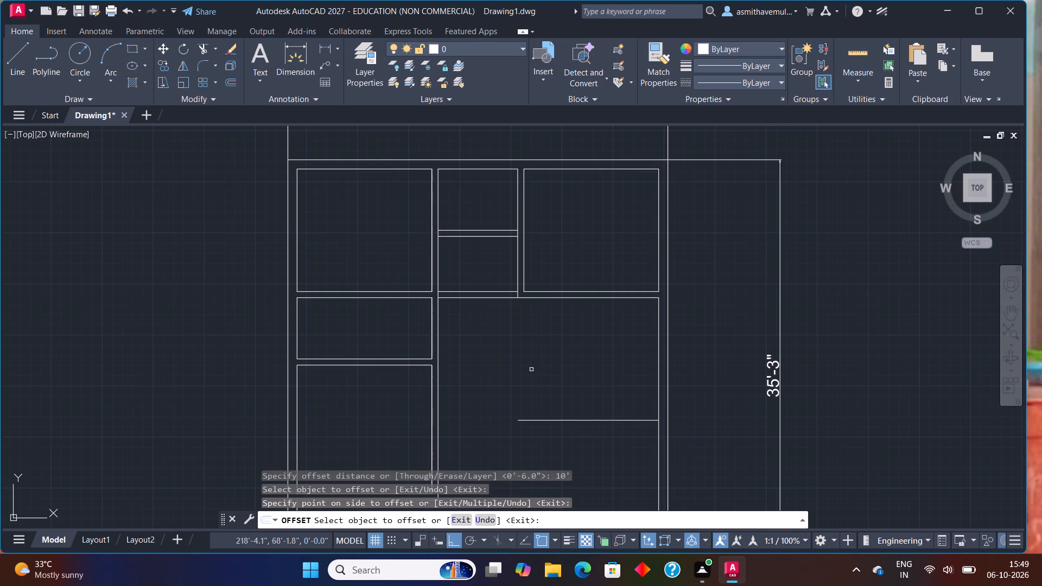
{"action": "key", "text": "Escape"}
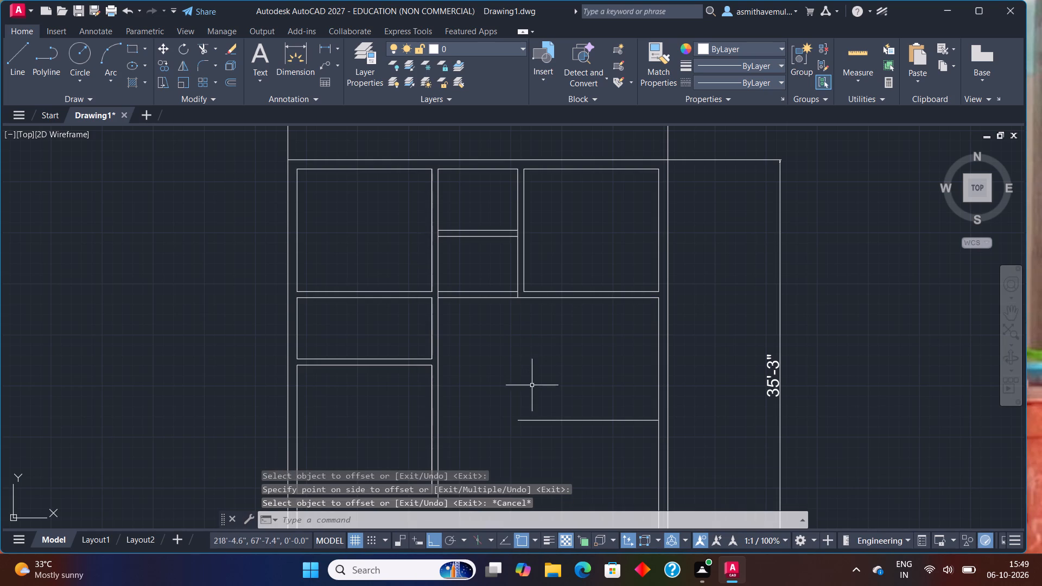
Extend the new horizontal line leftward to the vertical partition beside the left-hand rooms.
{"action": "type", "text": "EXTEND"}
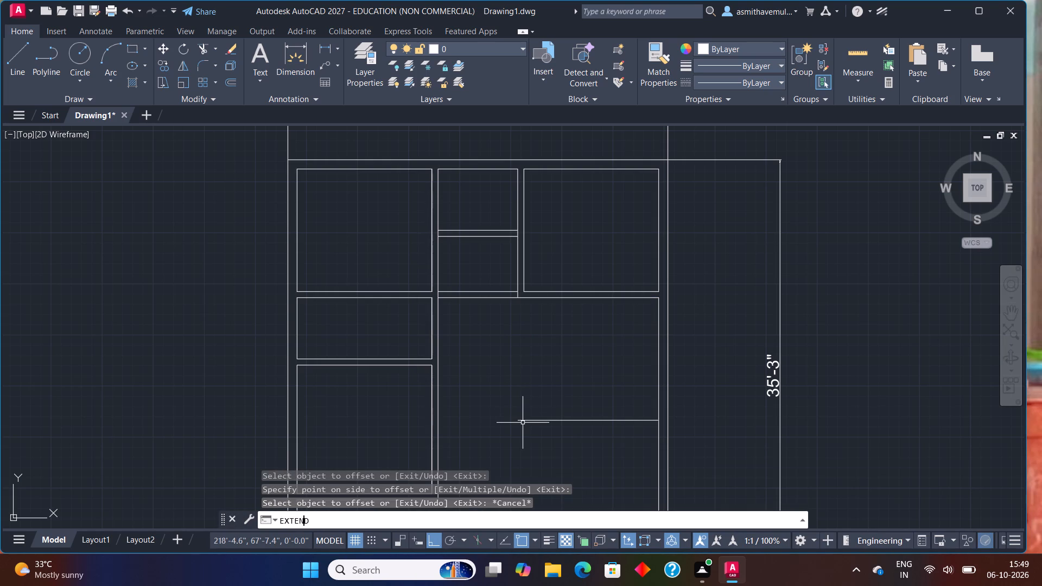
{"action": "key", "text": "Return"}
{"action": "left_click", "coordinate": [528, 421]}
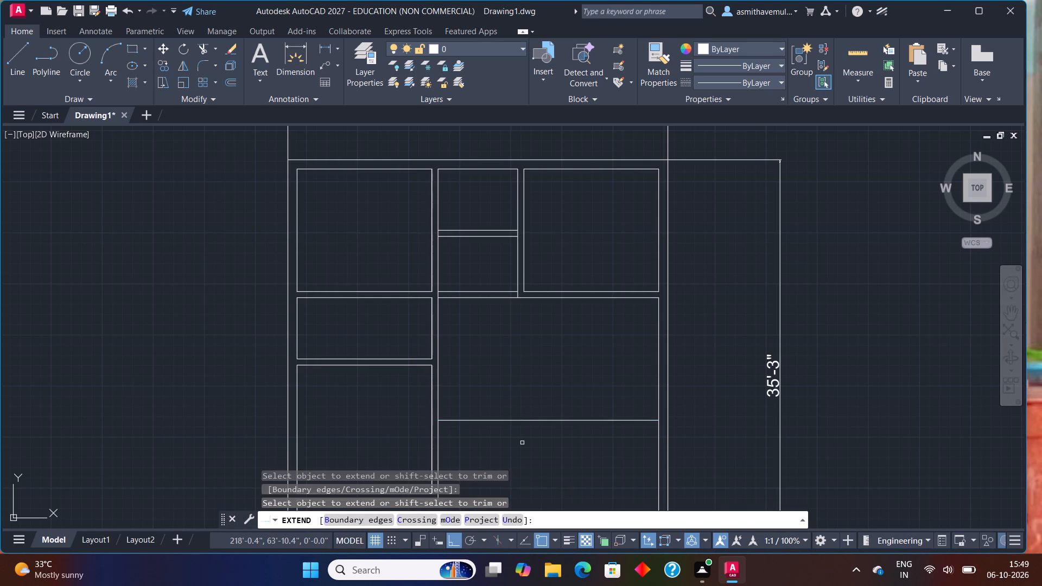
{"action": "key", "text": "Escape"}
Offset the extended horizontal line 6" downward to form the partition thickness.
{"action": "key", "text": "o"}
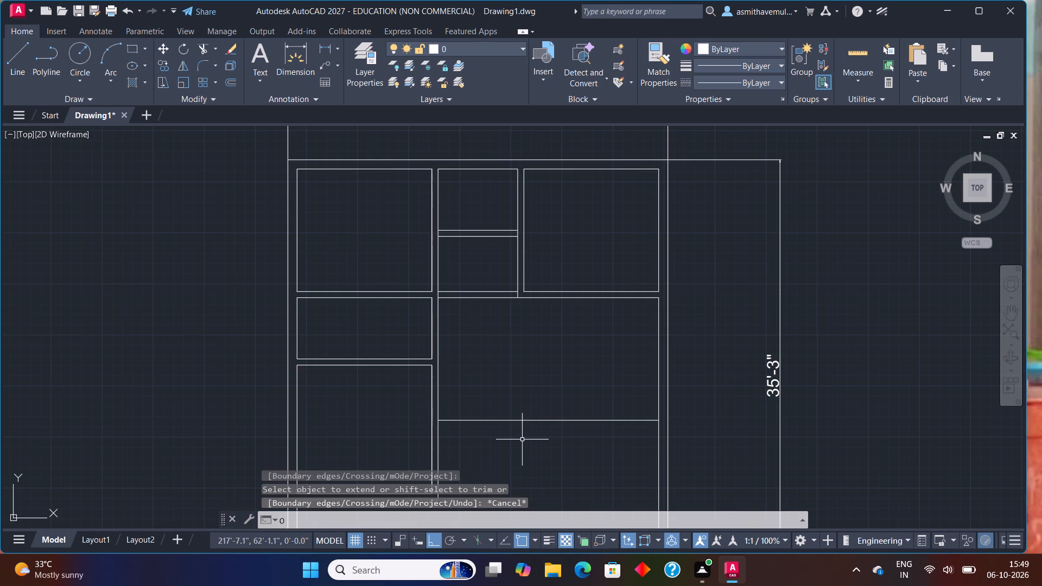
{"action": "key", "text": "Return"}
{"action": "key", "text": "6"}
{"action": "key", "text": "shift+quotedbl"}
{"action": "key", "text": "Return"}
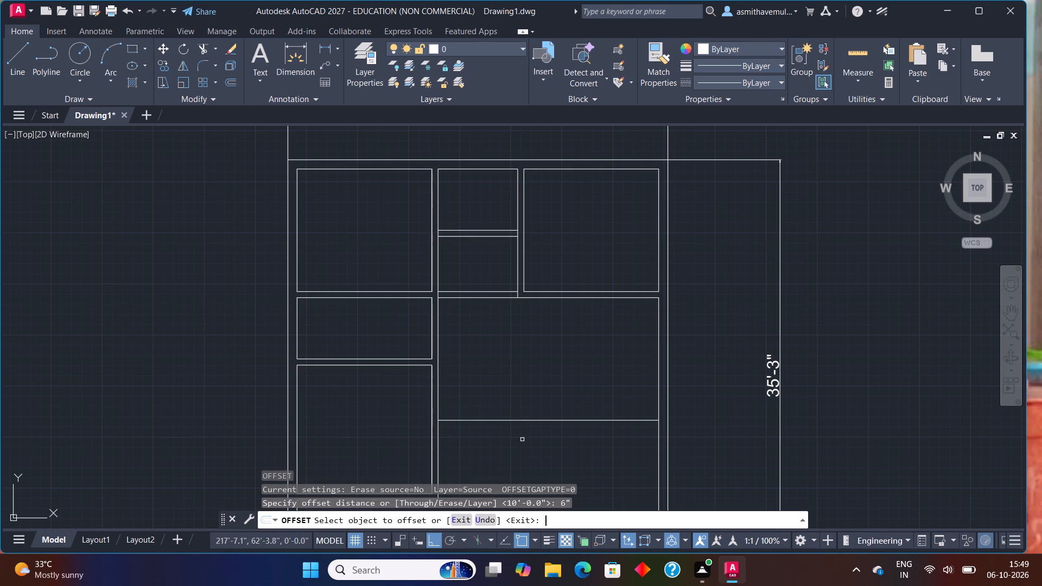
{"action": "left_click", "coordinate": [530, 421]}
{"action": "left_click", "coordinate": [528, 459]}
{"action": "key", "text": "Escape"}
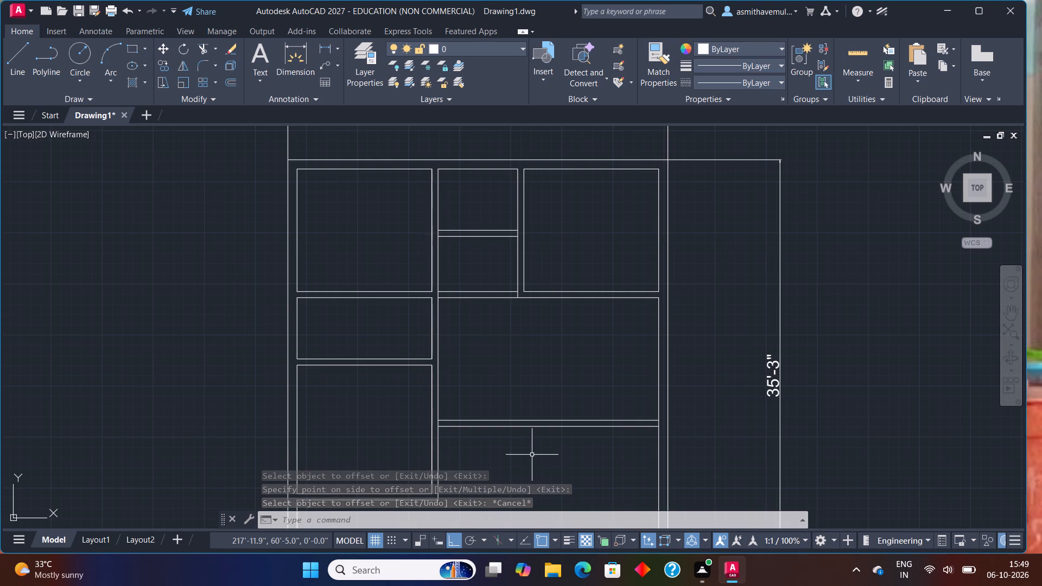
Check the clear depth between the lower-left room's partition and the inner bottom wall line with a temporary linear dimension.
{"action": "scroll", "coordinate": [530, 449], "scroll_direction": "down", "scroll_amount": 1}
{"action": "middle_click_drag", "start_coordinate": [523, 449], "coordinate": [500, 344]}
{"action": "scroll", "coordinate": [491, 350], "scroll_direction": "up", "scroll_amount": 1}
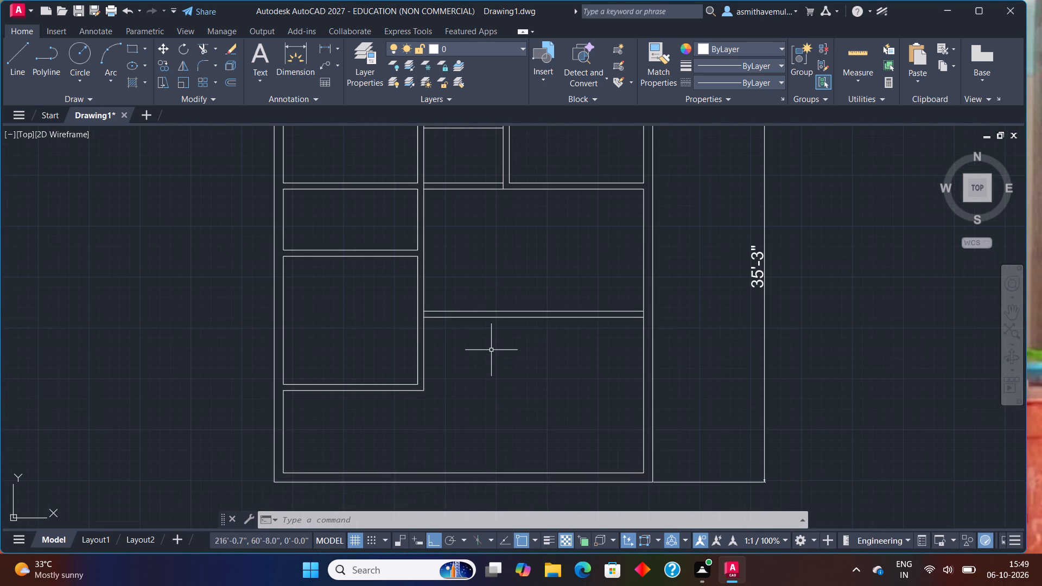
{"action": "middle_click_drag", "start_coordinate": [490, 351], "coordinate": [511, 386]}
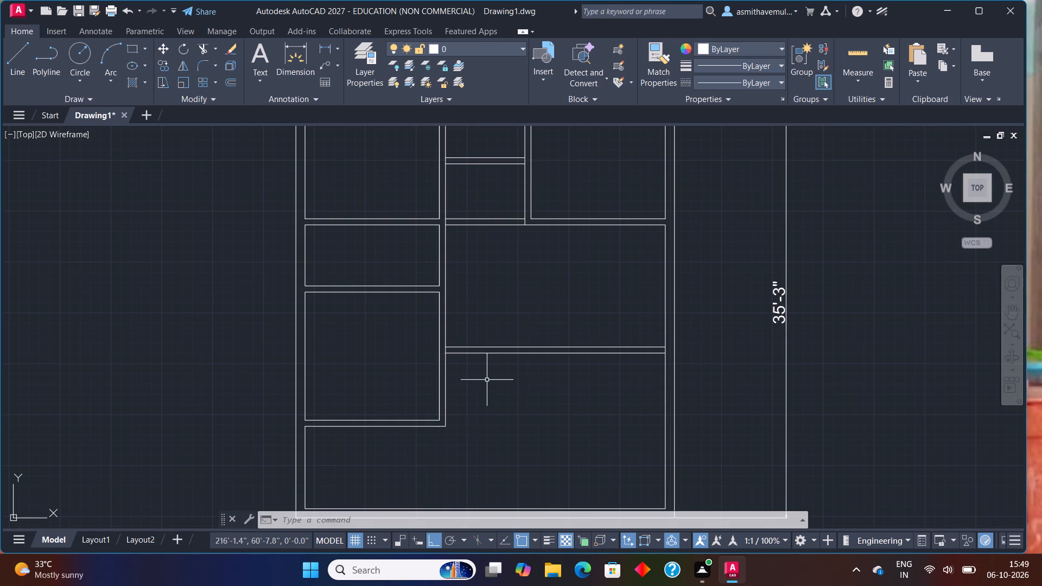
{"action": "middle_click_drag", "start_coordinate": [485, 413], "coordinate": [492, 392]}
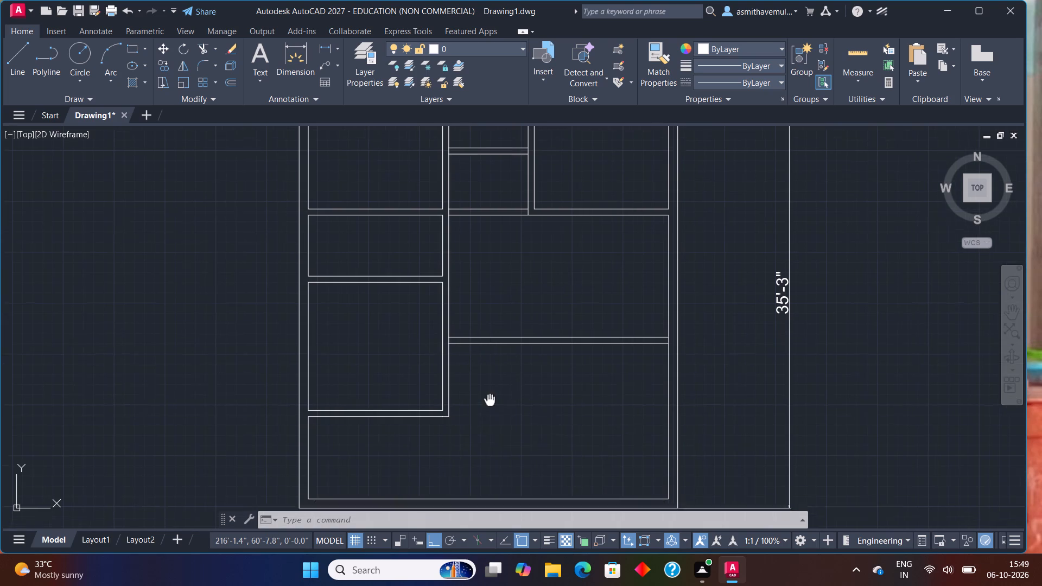
{"action": "middle_click_drag", "start_coordinate": [492, 392], "coordinate": [501, 359]}
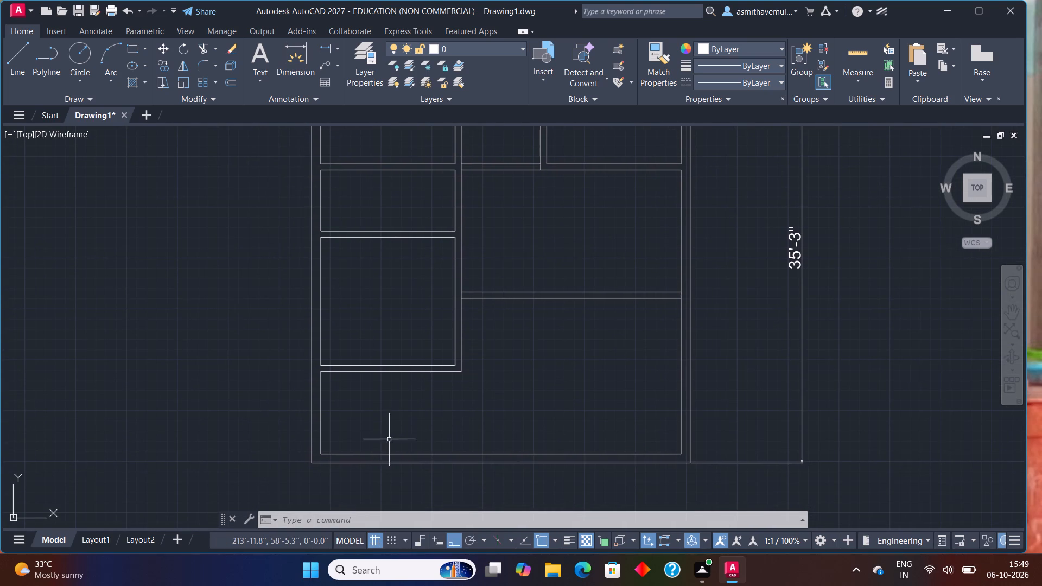
{"action": "scroll", "coordinate": [367, 400], "scroll_direction": "up", "scroll_amount": 1}
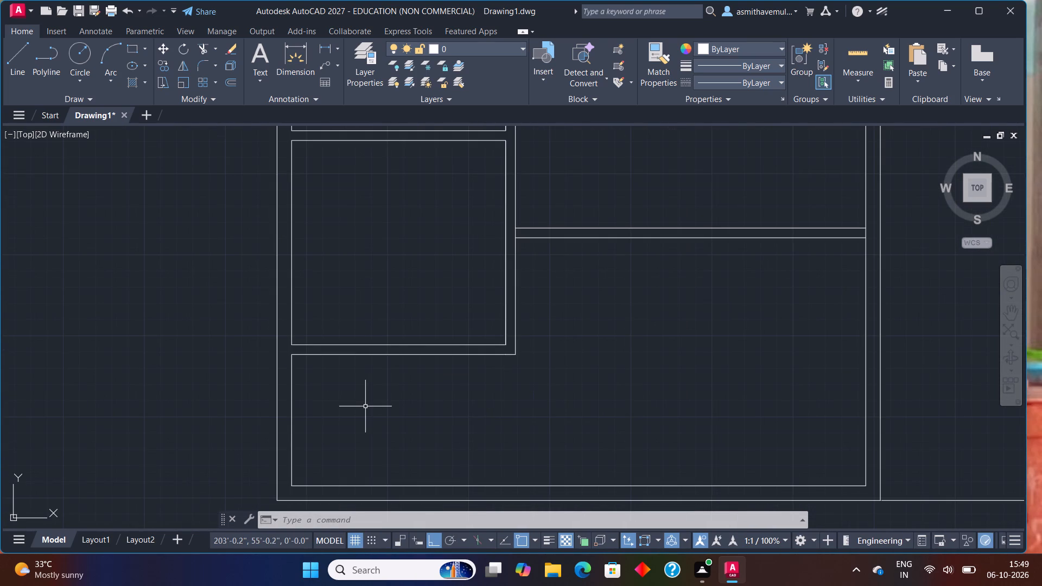
{"action": "type", "text": "DLI"}
{"action": "key", "text": "Return"}
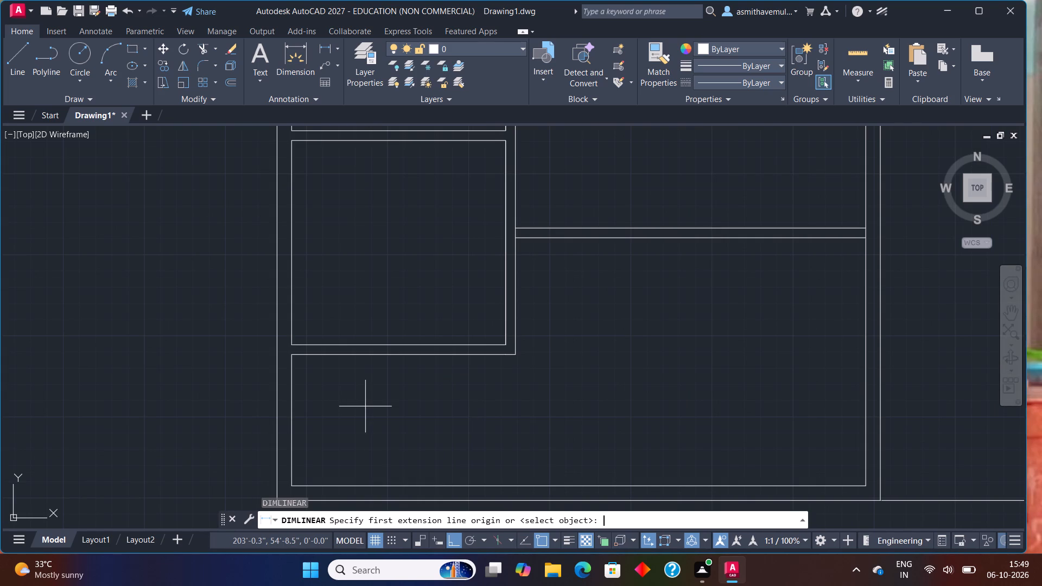
{"action": "left_click", "coordinate": [329, 353]}
{"action": "left_click", "coordinate": [328, 486]}
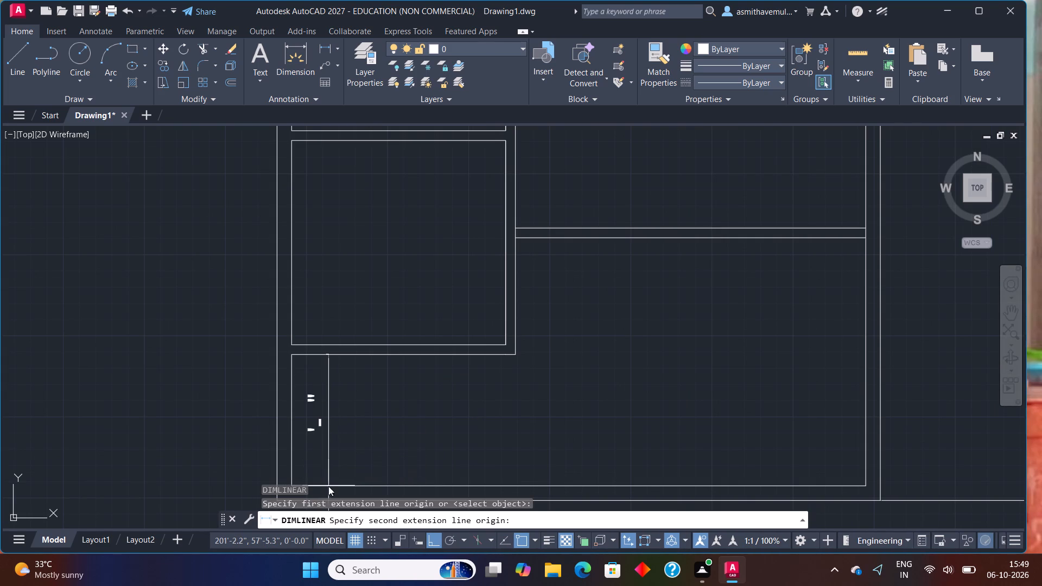
{"action": "key", "text": "Escape"}
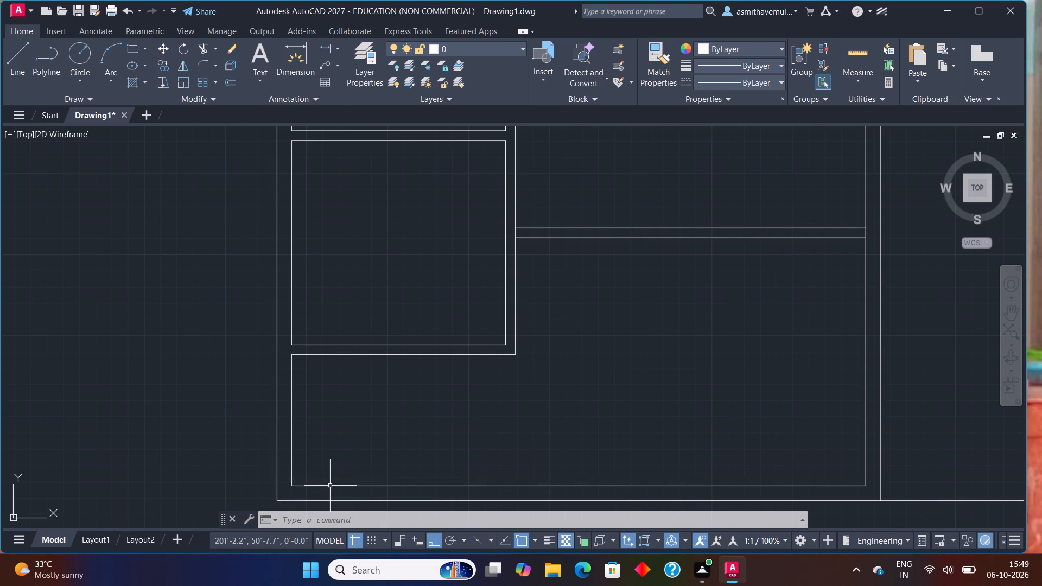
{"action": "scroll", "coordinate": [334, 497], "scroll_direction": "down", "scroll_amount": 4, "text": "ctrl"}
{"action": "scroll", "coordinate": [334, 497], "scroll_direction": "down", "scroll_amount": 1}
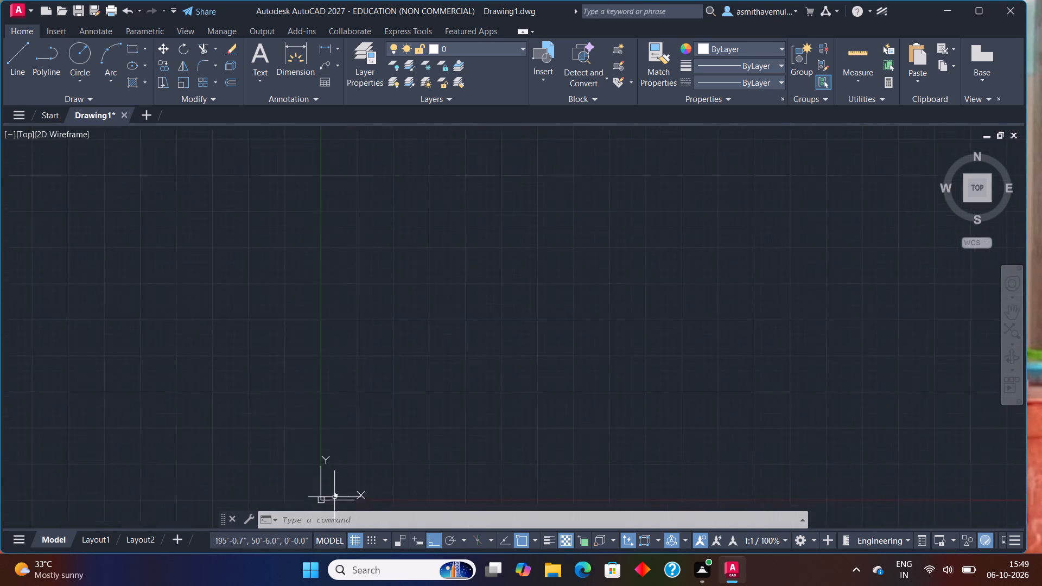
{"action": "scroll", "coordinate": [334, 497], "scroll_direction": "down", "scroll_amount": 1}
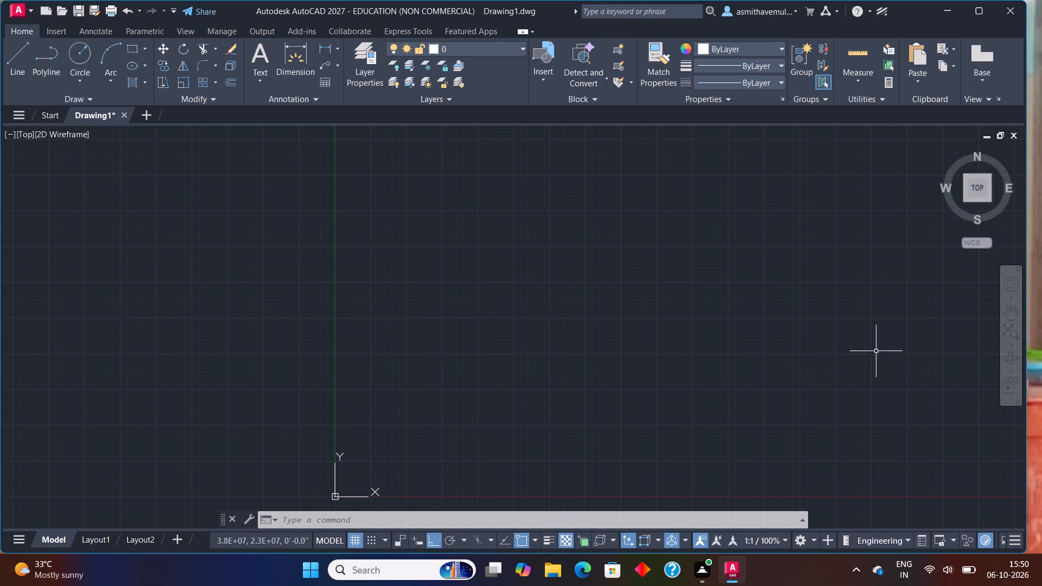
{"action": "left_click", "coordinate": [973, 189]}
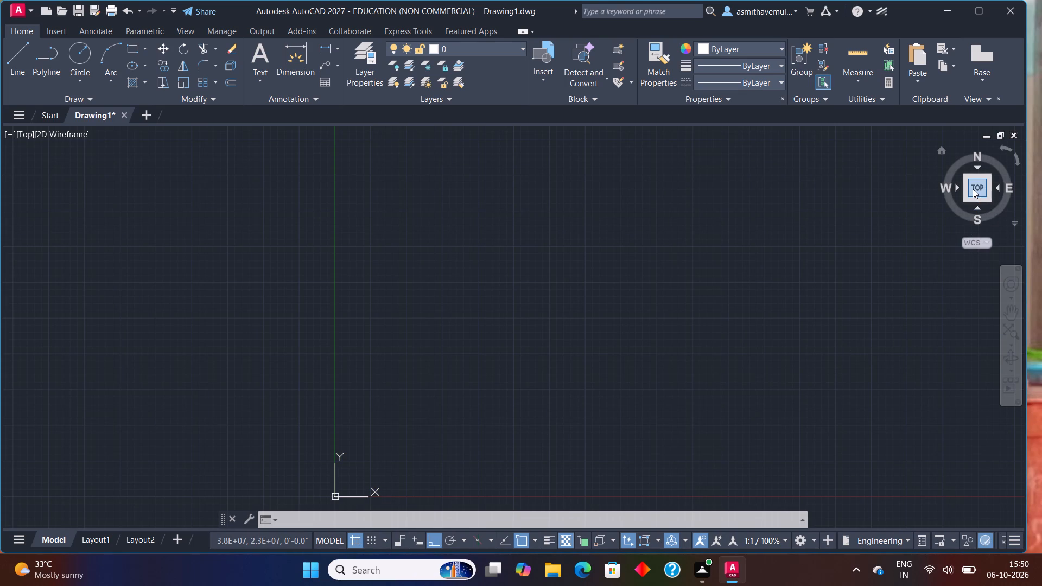
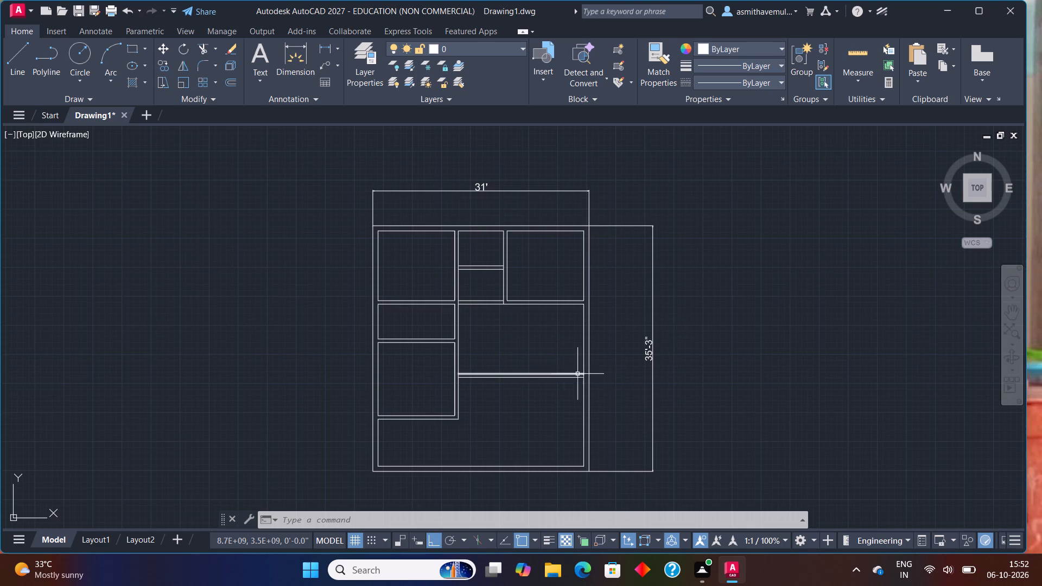
Start a line using the From reference, with its base point near the top-right inner corner of the lower-left room.
{"action": "scroll", "coordinate": [520, 372], "scroll_direction": "up", "scroll_amount": 1}
{"action": "middle_click_drag", "start_coordinate": [486, 352], "coordinate": [670, 245]}
{"action": "scroll", "coordinate": [633, 212], "scroll_direction": "up", "scroll_amount": 1}
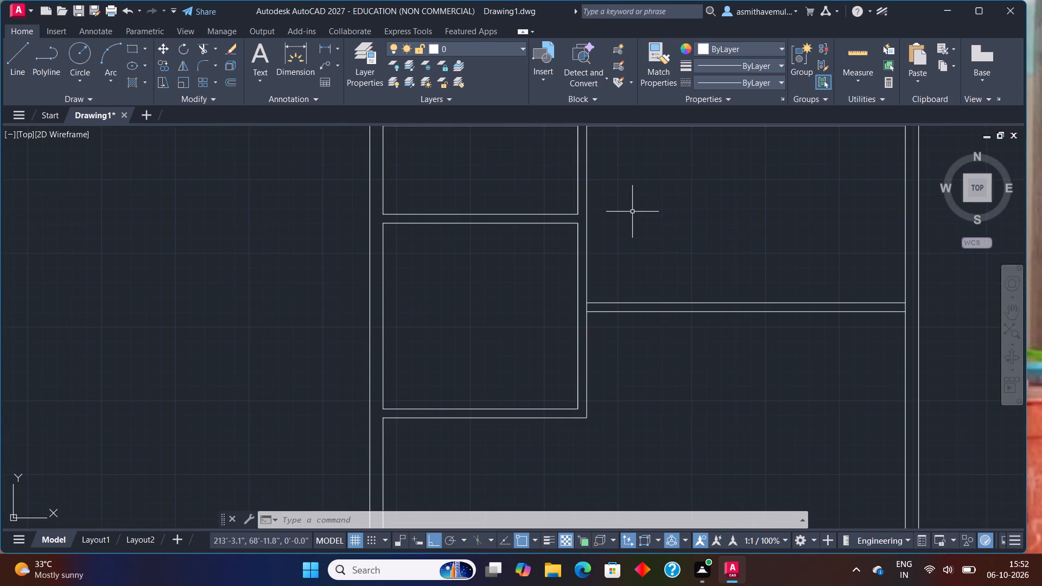
{"action": "middle_click_drag", "start_coordinate": [631, 211], "coordinate": [643, 254]}
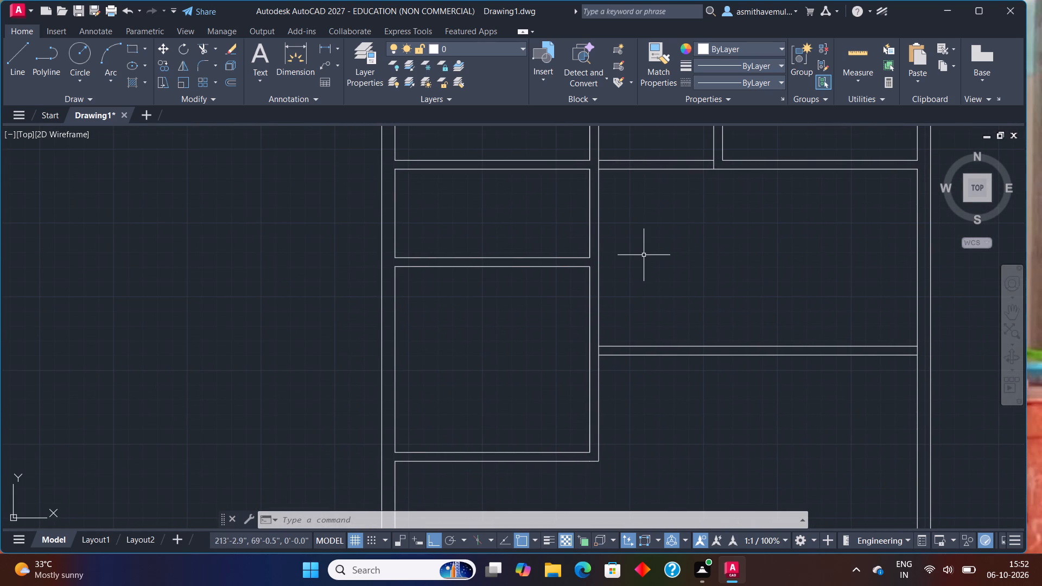
{"action": "key", "text": "l"}
{"action": "key", "text": "Return"}
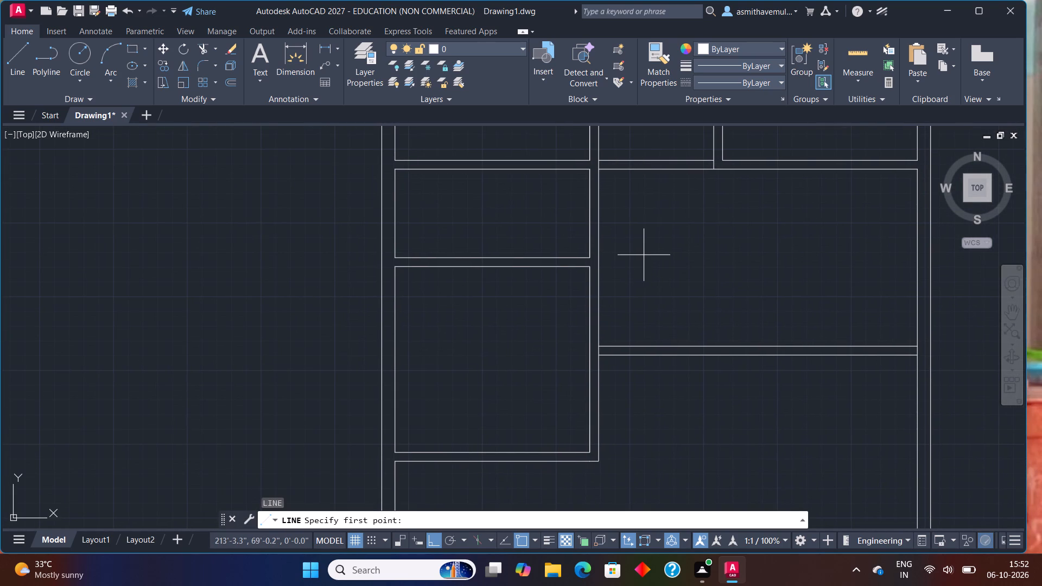
{"action": "type", "text": "FRO"}
{"action": "key", "text": "m"}
{"action": "key", "text": "Return"}
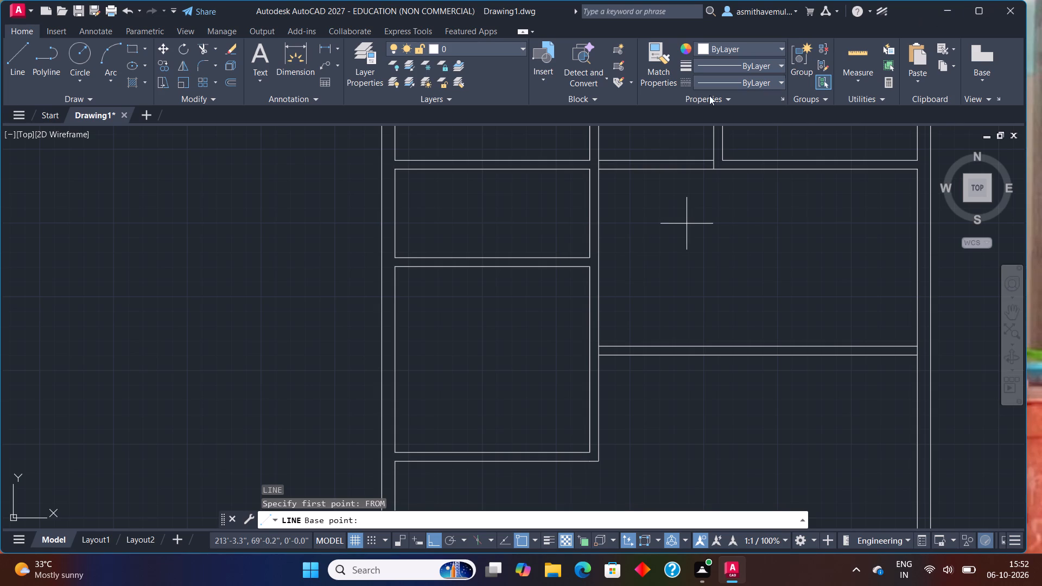
{"action": "left_click", "coordinate": [584, 265]}
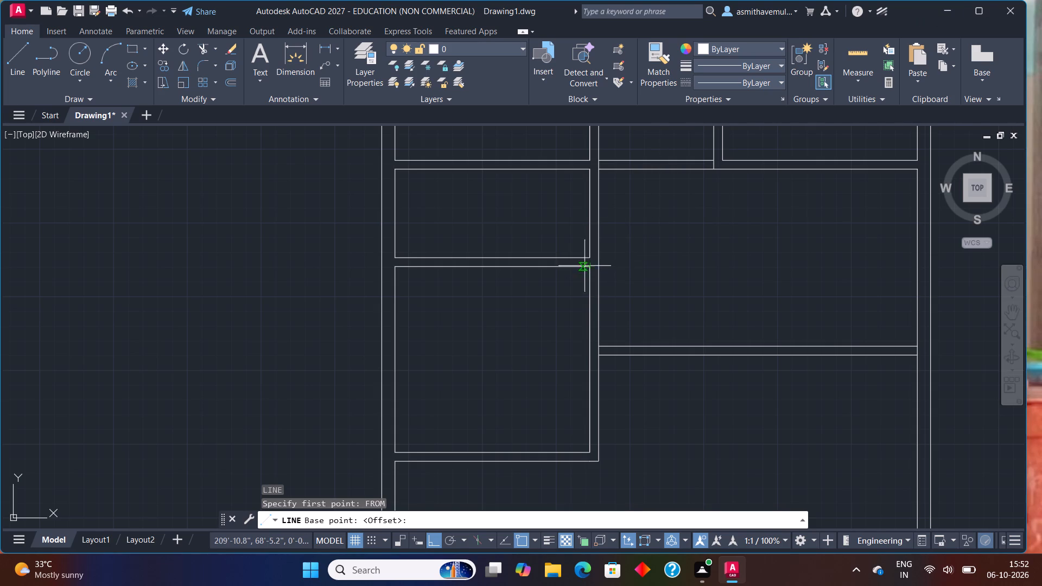
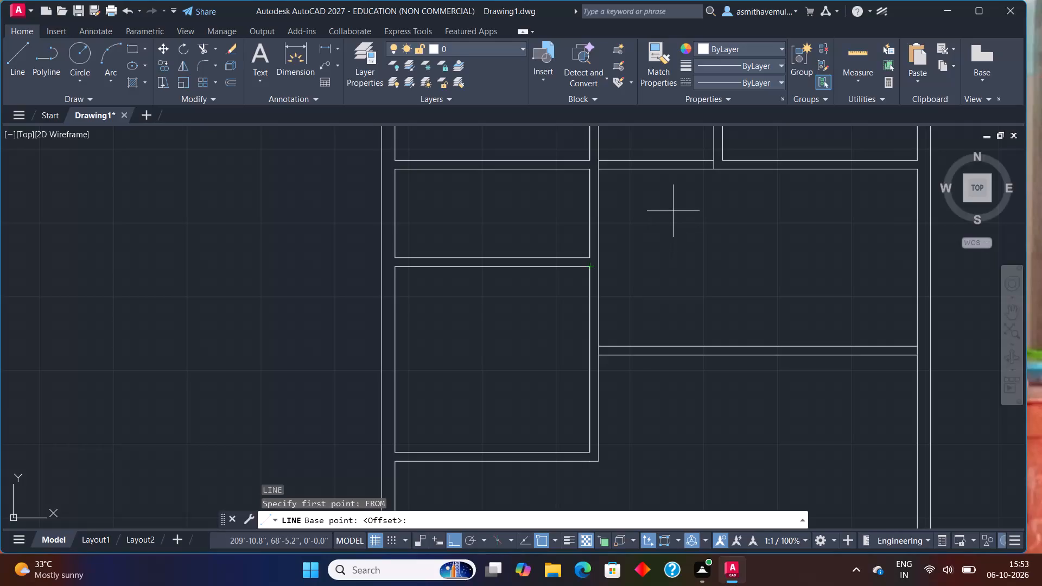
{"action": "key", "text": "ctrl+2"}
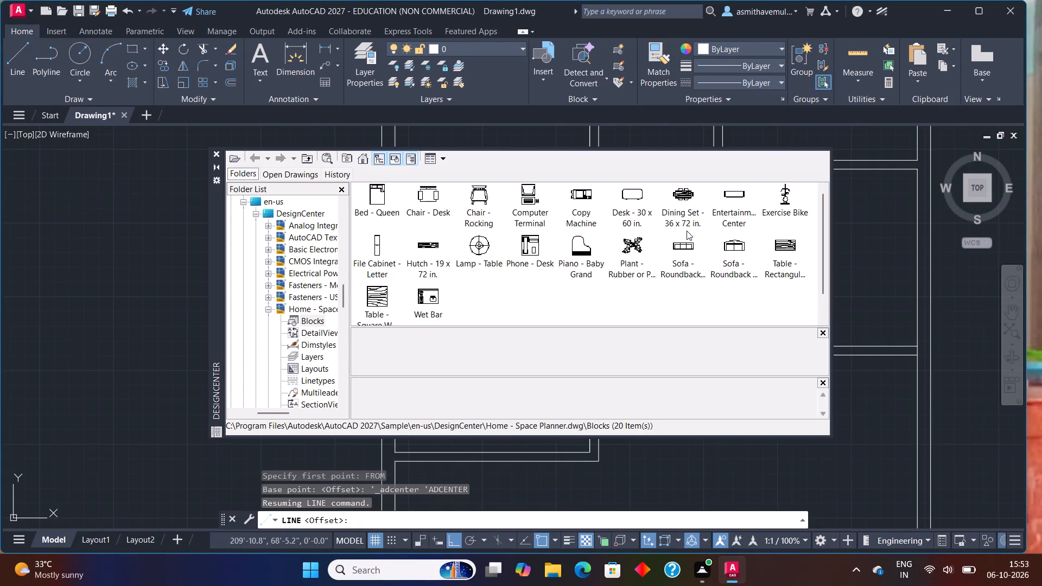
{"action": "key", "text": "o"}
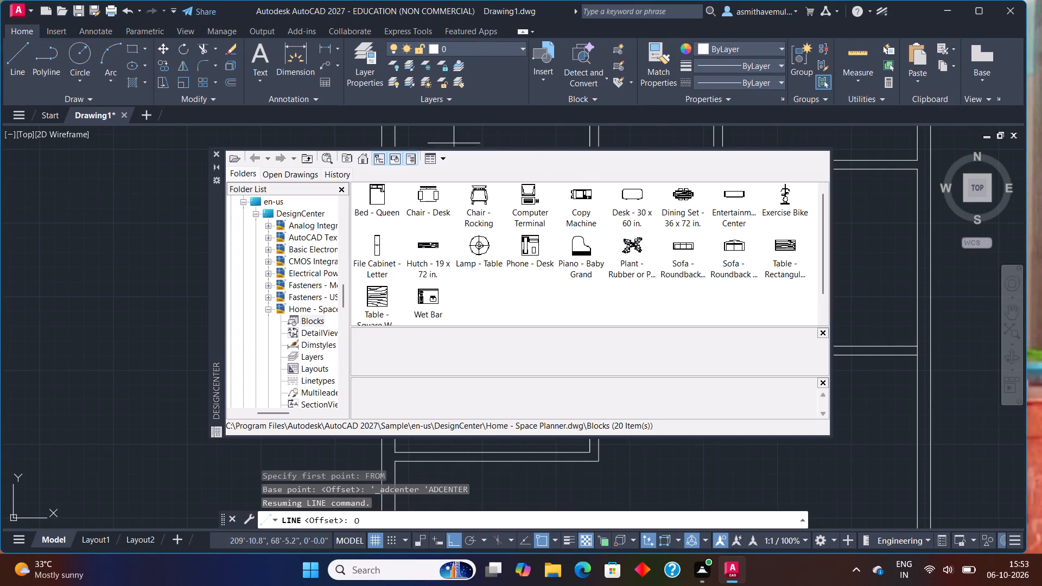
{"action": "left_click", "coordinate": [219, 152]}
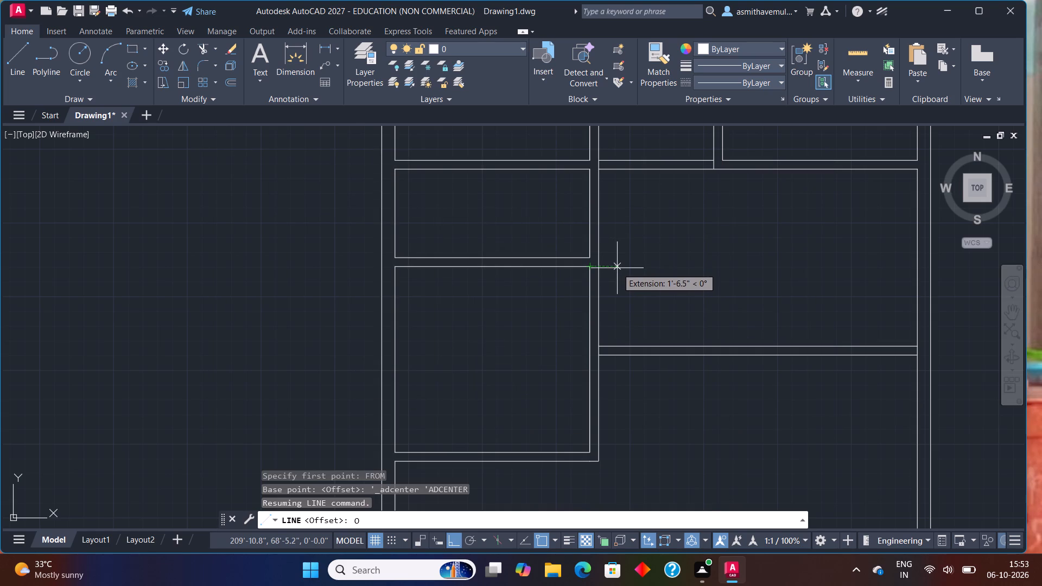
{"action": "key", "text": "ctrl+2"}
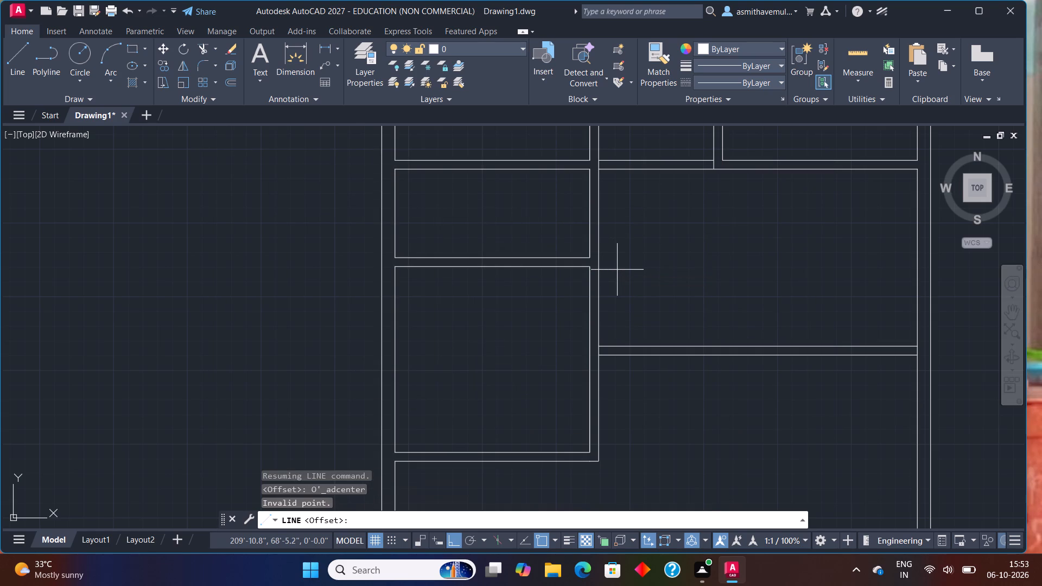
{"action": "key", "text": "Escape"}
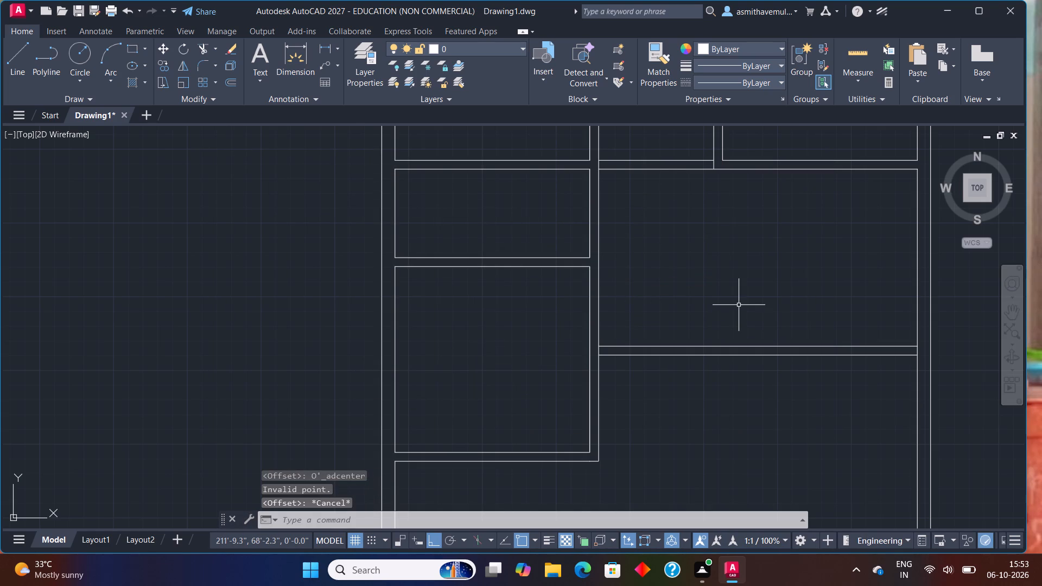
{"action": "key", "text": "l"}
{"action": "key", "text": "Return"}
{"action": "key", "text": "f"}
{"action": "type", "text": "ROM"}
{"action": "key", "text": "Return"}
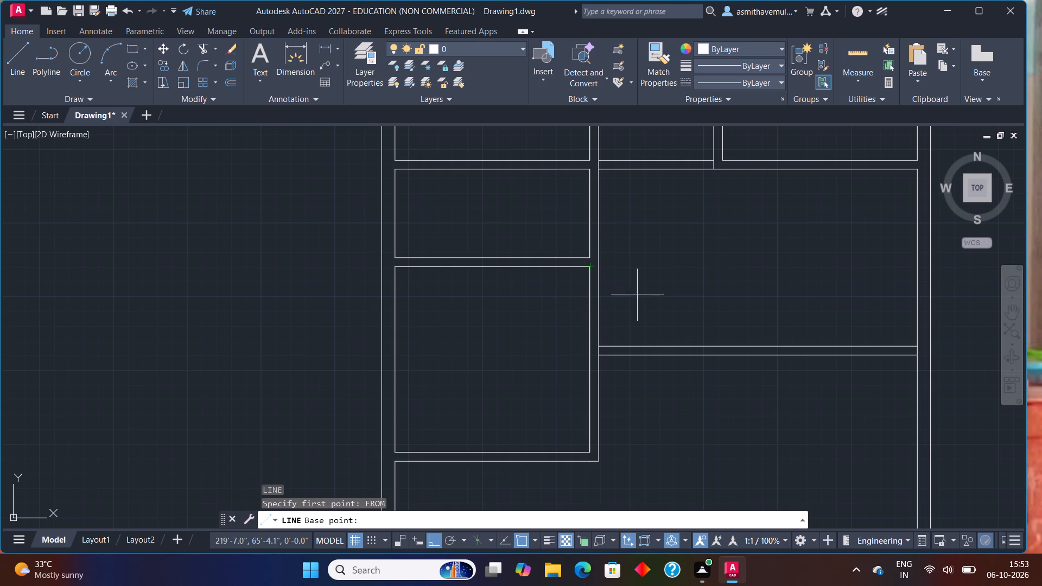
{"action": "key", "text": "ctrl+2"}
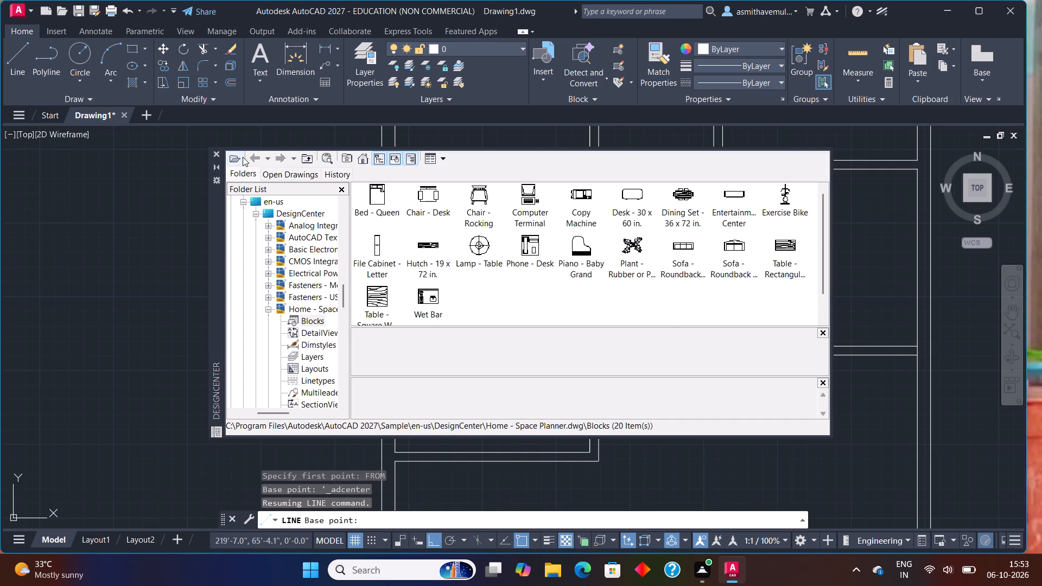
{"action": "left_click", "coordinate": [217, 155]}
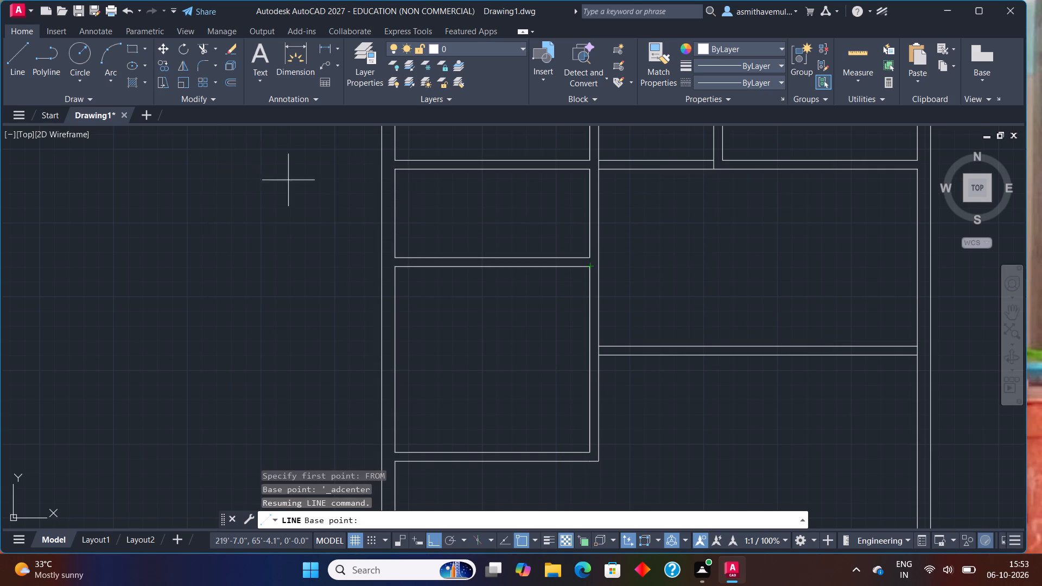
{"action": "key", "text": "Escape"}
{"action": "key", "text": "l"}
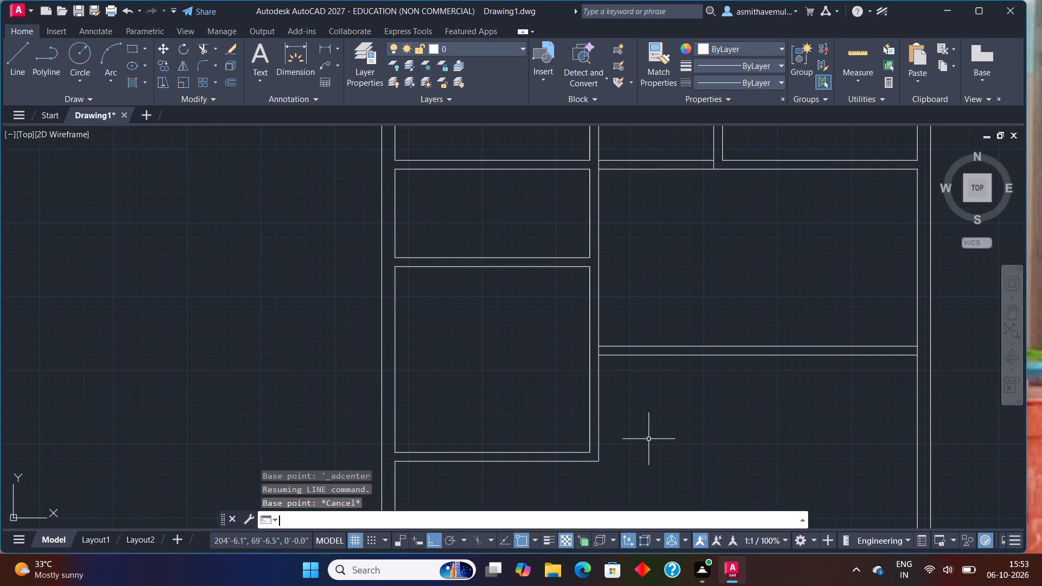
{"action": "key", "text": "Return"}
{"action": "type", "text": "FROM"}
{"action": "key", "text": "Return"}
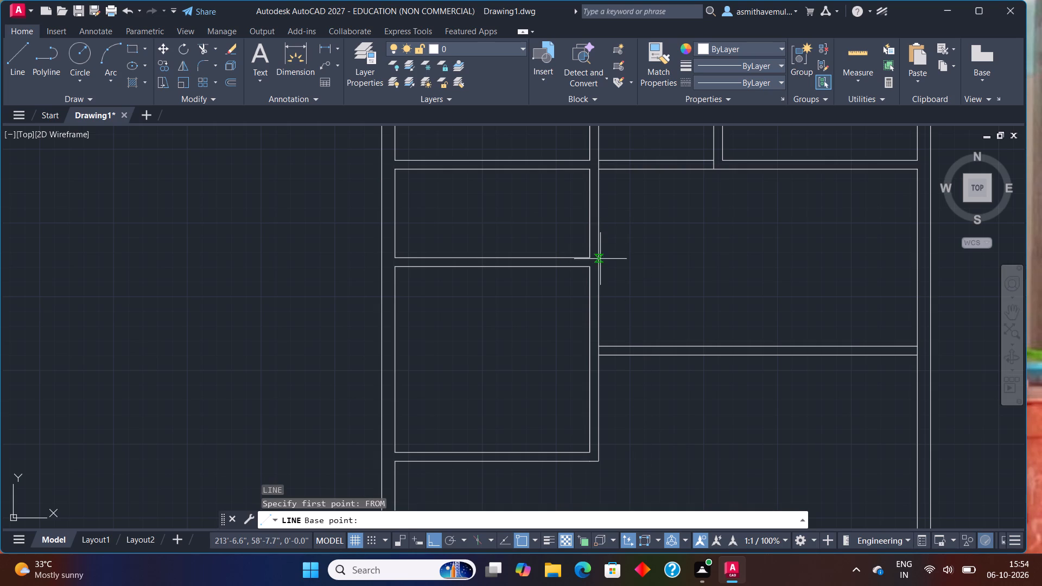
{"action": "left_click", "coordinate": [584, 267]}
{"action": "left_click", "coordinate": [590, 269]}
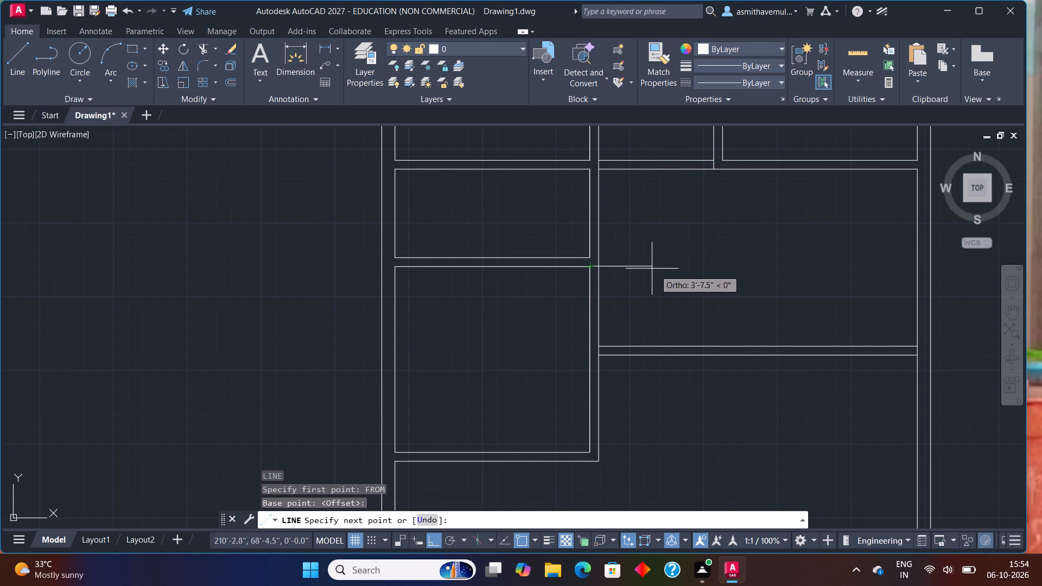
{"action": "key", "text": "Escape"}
Draw a line across the 6" partition, starting at offset @0,-3" from the lower-left room's top-right inner corner.
{"action": "key", "text": "l"}
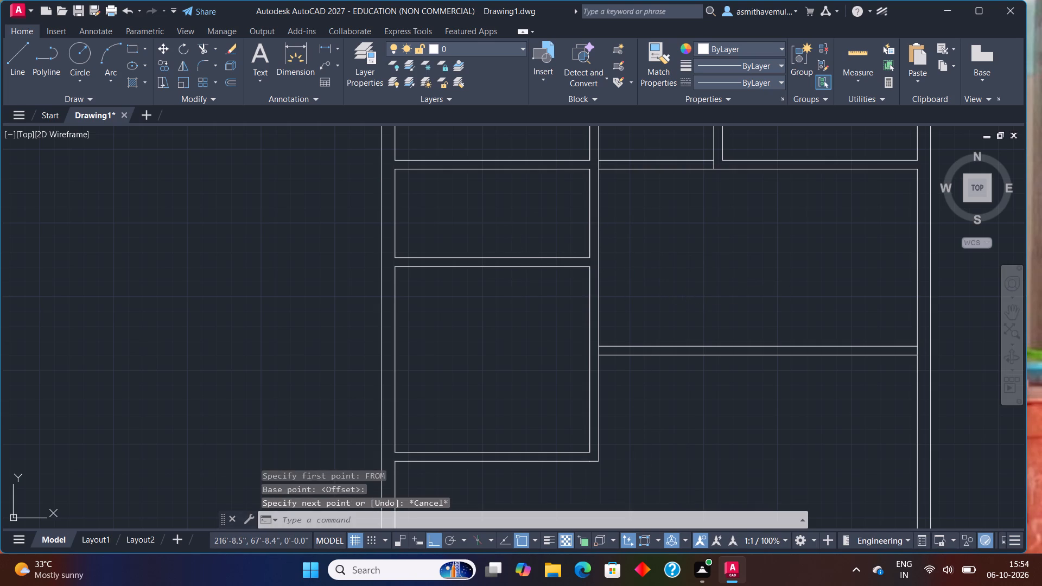
{"action": "key", "text": "Return"}
{"action": "type", "text": "FROM"}
{"action": "key", "text": "Return"}
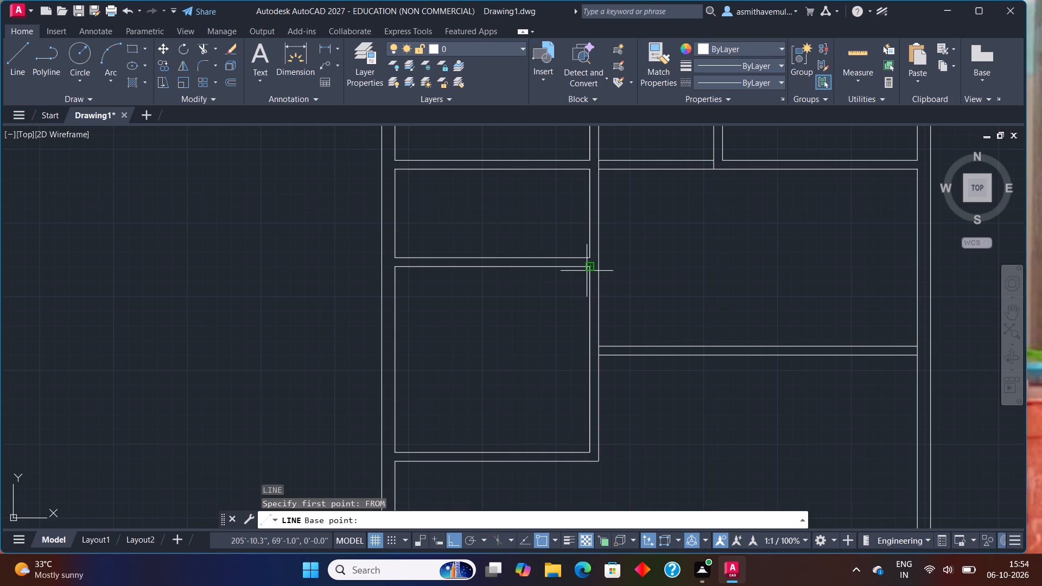
{"action": "left_click", "coordinate": [589, 265]}
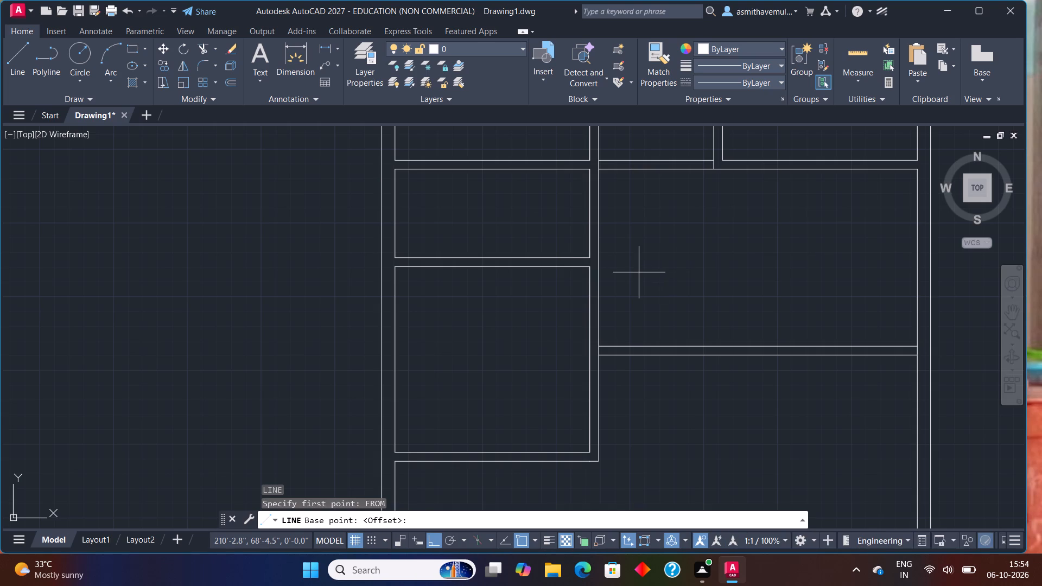
{"action": "key", "text": "shift+at"}
{"action": "key", "text": "0"}
{"action": "key", "text": "comma"}
{"action": "type", "text": "-3\""}
{"action": "key", "text": "Return"}
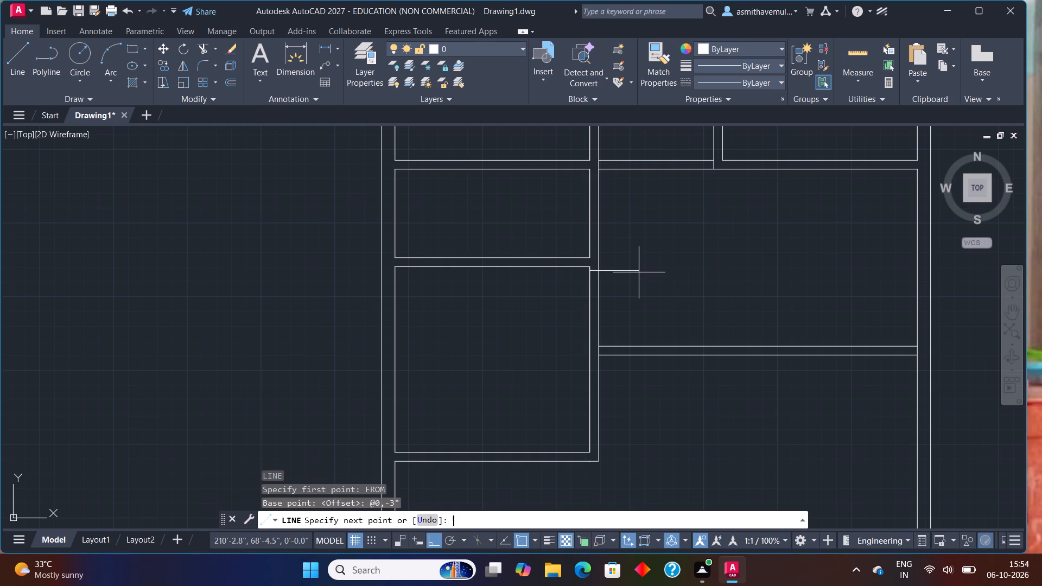
{"action": "scroll", "coordinate": [584, 271], "scroll_direction": "up", "scroll_amount": 1}
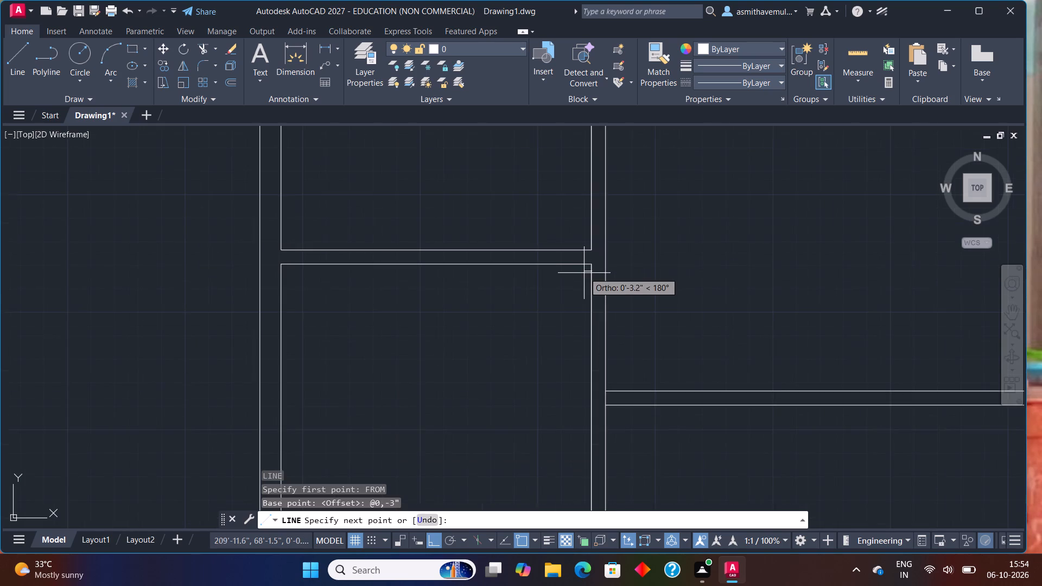
{"action": "scroll", "coordinate": [584, 273], "scroll_direction": "up", "scroll_amount": 2}
{"action": "left_click", "coordinate": [636, 266]}
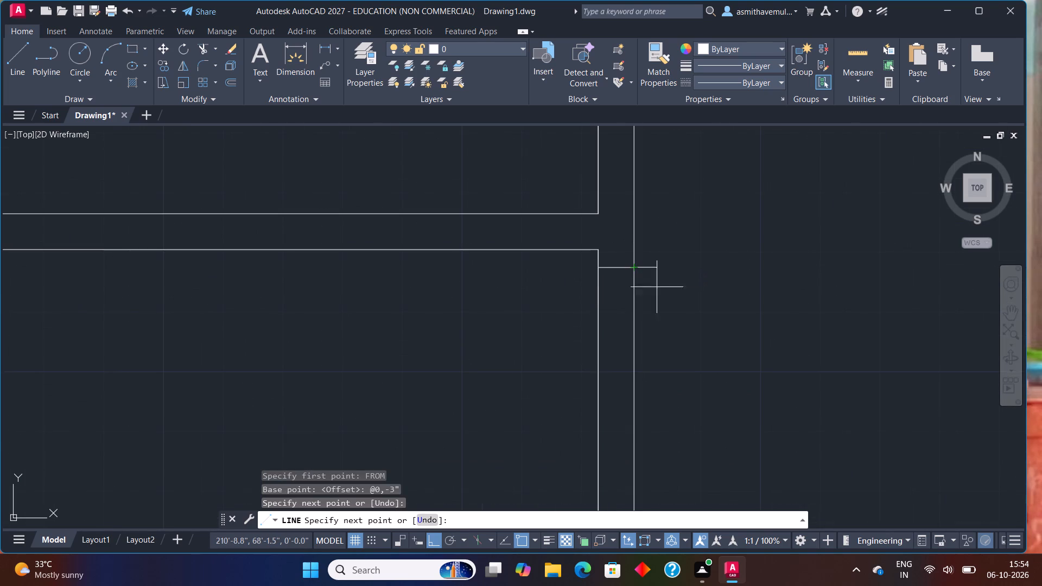
{"action": "key", "text": "Escape"}
Offset the short line across the partition 3" downward to form the upper door frame.
{"action": "key", "text": "o"}
{"action": "key", "text": "Return"}
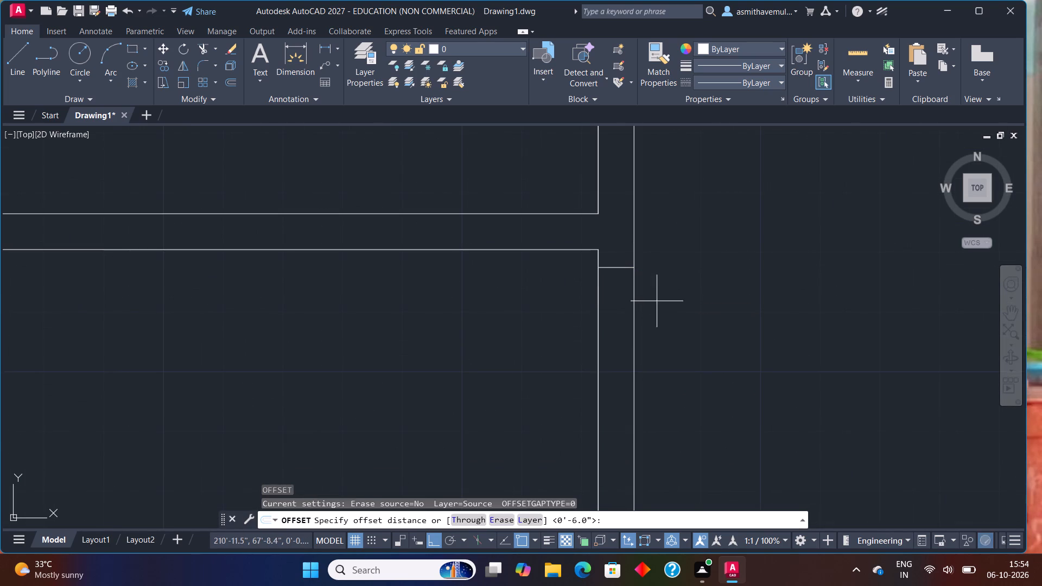
{"action": "key", "text": "3"}
{"action": "key", "text": "shift+quotedbl"}
{"action": "key", "text": "Return"}
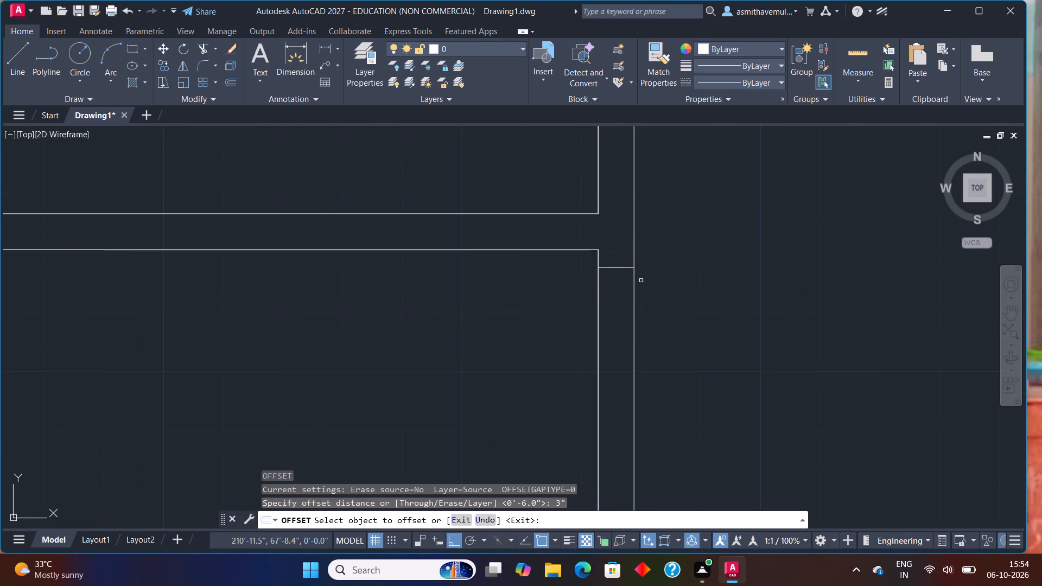
{"action": "left_click", "coordinate": [611, 267]}
{"action": "left_click", "coordinate": [617, 306]}
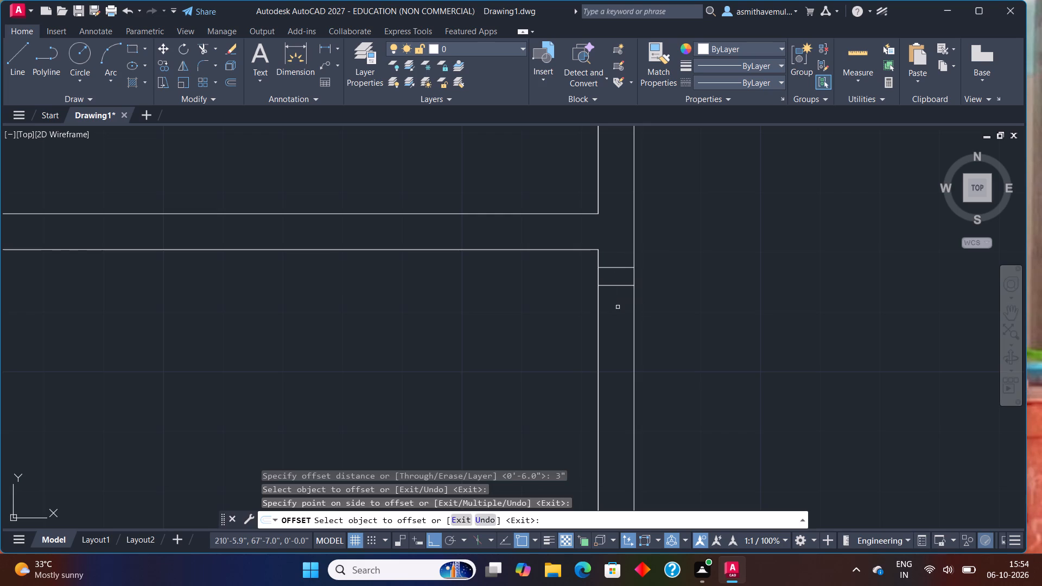
{"action": "key", "text": "Escape"}
Offset the lower line of the upper door frame 3' downward to set the door opening width.
{"action": "scroll", "coordinate": [613, 314], "scroll_direction": "down", "scroll_amount": 1}
{"action": "middle_click_drag", "start_coordinate": [609, 323], "coordinate": [623, 277]}
{"action": "scroll", "coordinate": [622, 274], "scroll_direction": "up", "scroll_amount": 1}
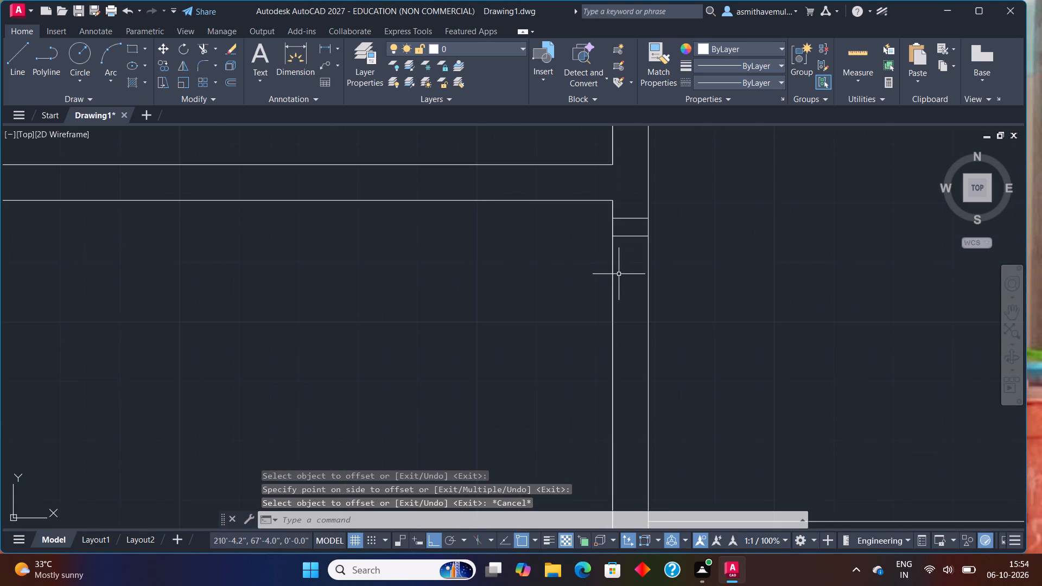
{"action": "key", "text": "o"}
{"action": "key", "text": "Return"}
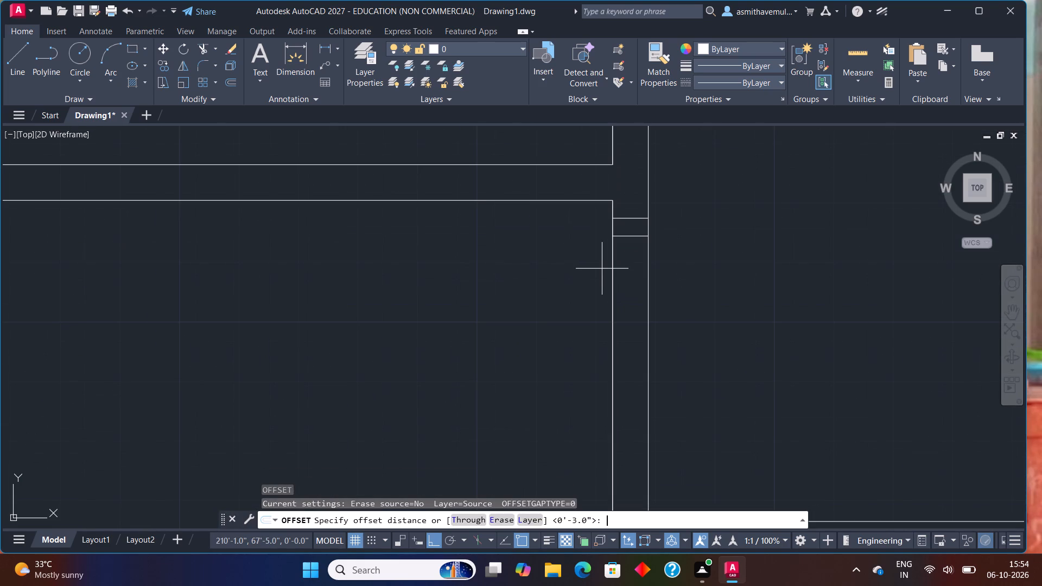
{"action": "type", "text": "3'"}
{"action": "key", "text": "Return"}
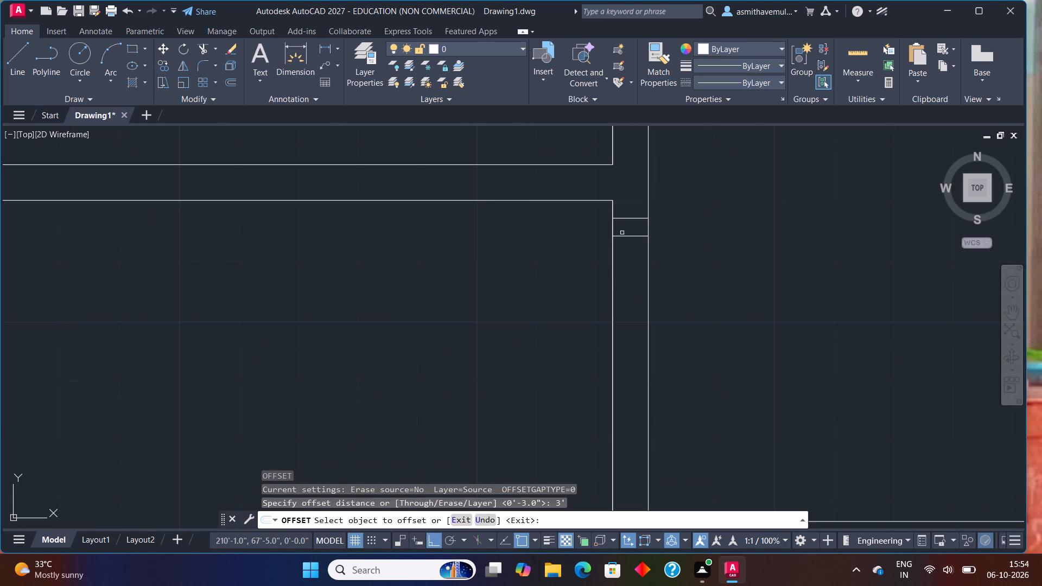
{"action": "left_click", "coordinate": [624, 237]}
{"action": "left_click", "coordinate": [614, 299]}
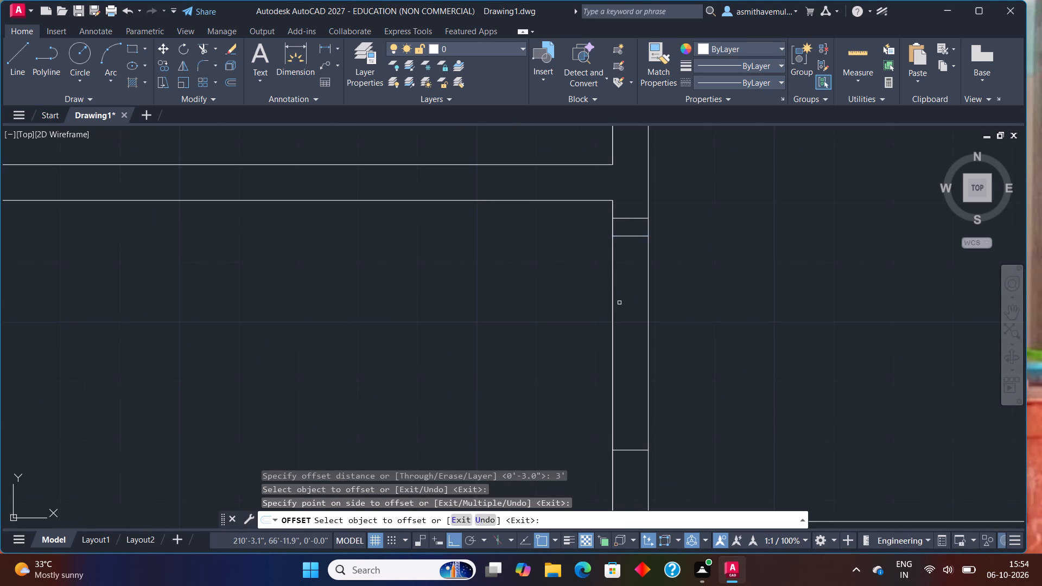
{"action": "scroll", "coordinate": [626, 308], "scroll_direction": "down", "scroll_amount": 1}
{"action": "middle_click_drag", "start_coordinate": [635, 317], "coordinate": [675, 230]}
{"action": "key", "text": "Escape"}
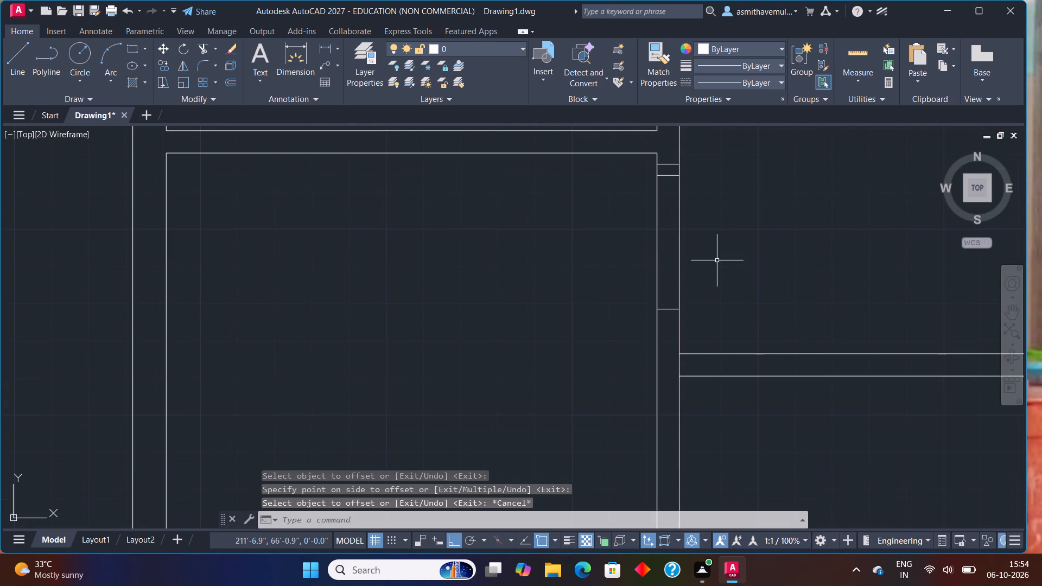
Offset the line at the bottom of the door opening 3" downward to form the lower door frame.
{"action": "key", "text": "o"}
{"action": "key", "text": "Return"}
{"action": "key", "text": "3"}
{"action": "key", "text": "shift+quotedbl"}
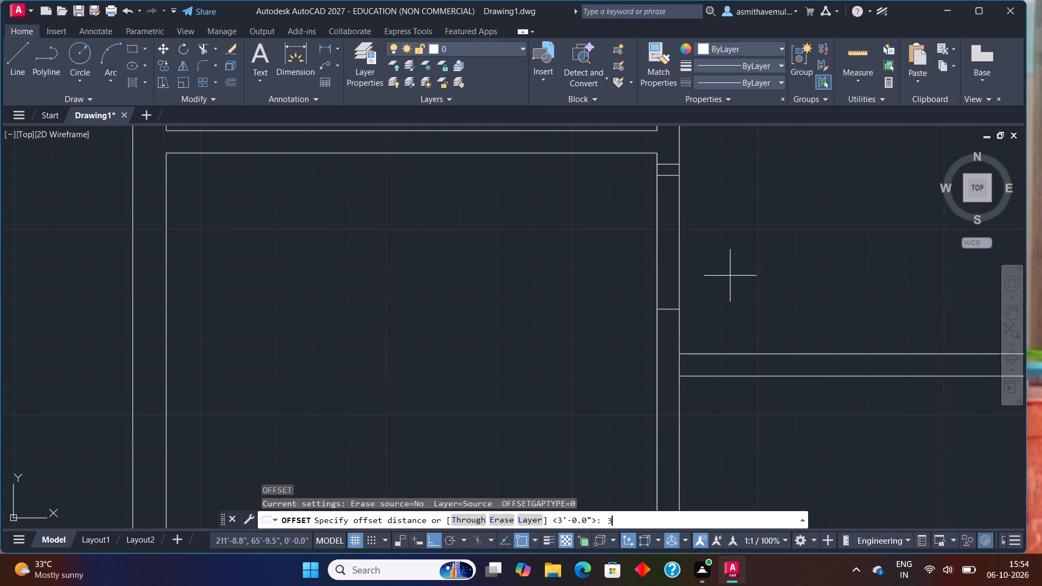
{"action": "key", "text": "Return"}
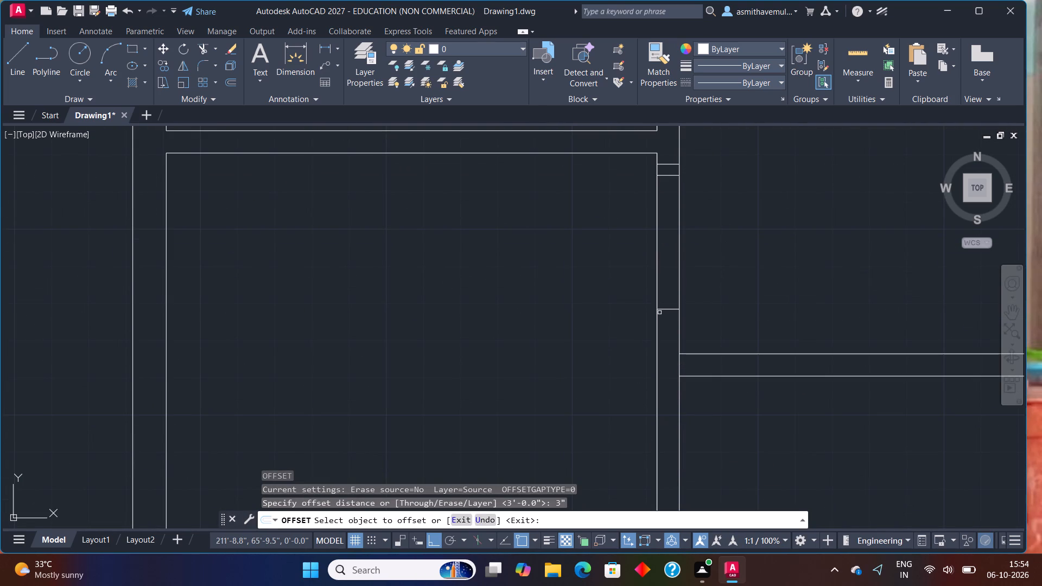
{"action": "left_click", "coordinate": [664, 309]}
{"action": "left_click", "coordinate": [659, 352]}
{"action": "key", "text": "Escape"}
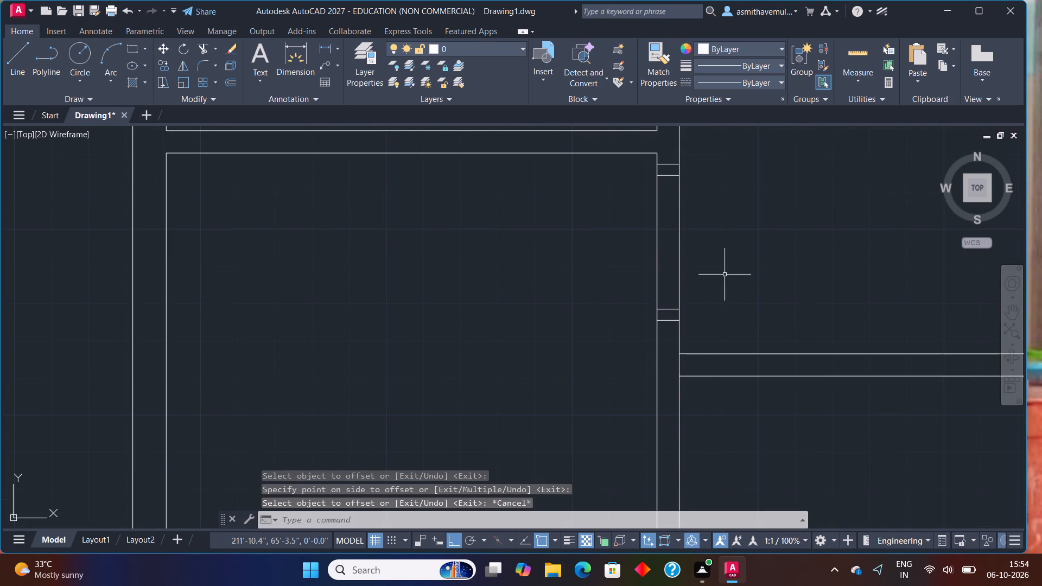
Trim both partition wall lines between the upper and lower door frames to open the 3' doorway.
{"action": "type", "text": "TRIM"}
{"action": "key", "text": "Return"}
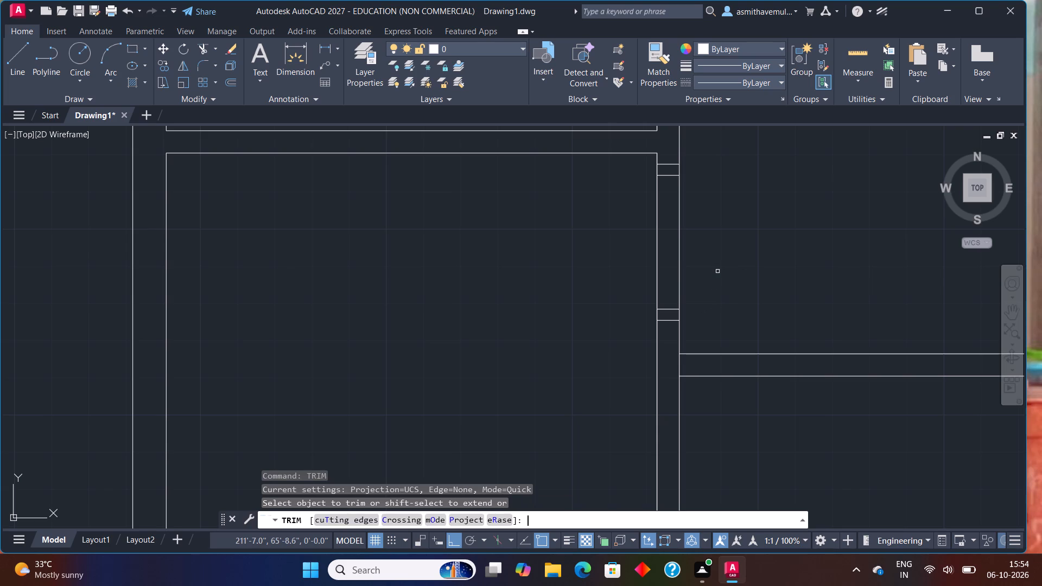
{"action": "left_click_drag", "start_coordinate": [824, 208], "coordinate": [593, 241]}
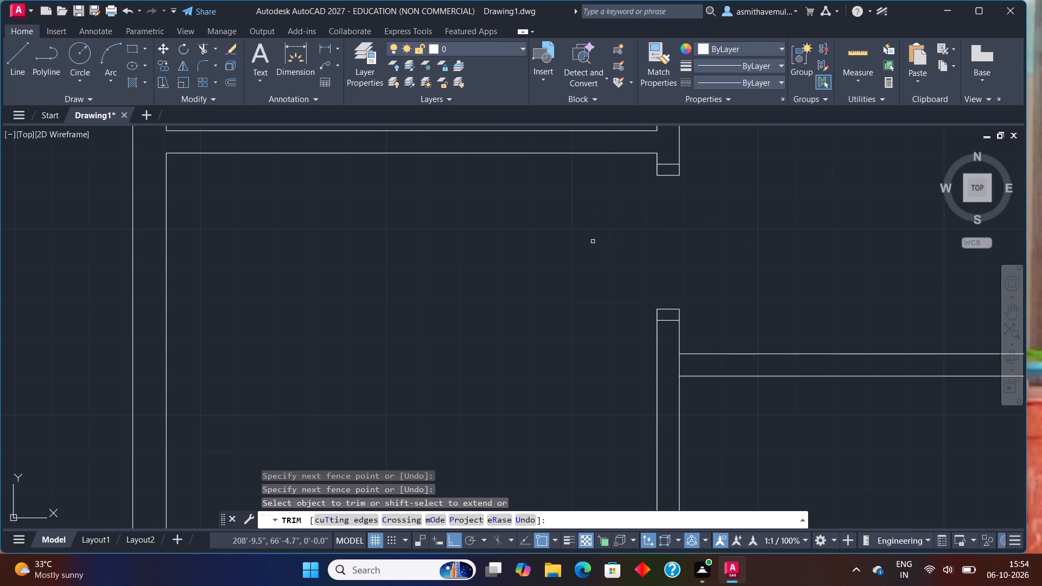
{"action": "key", "text": "Escape"}
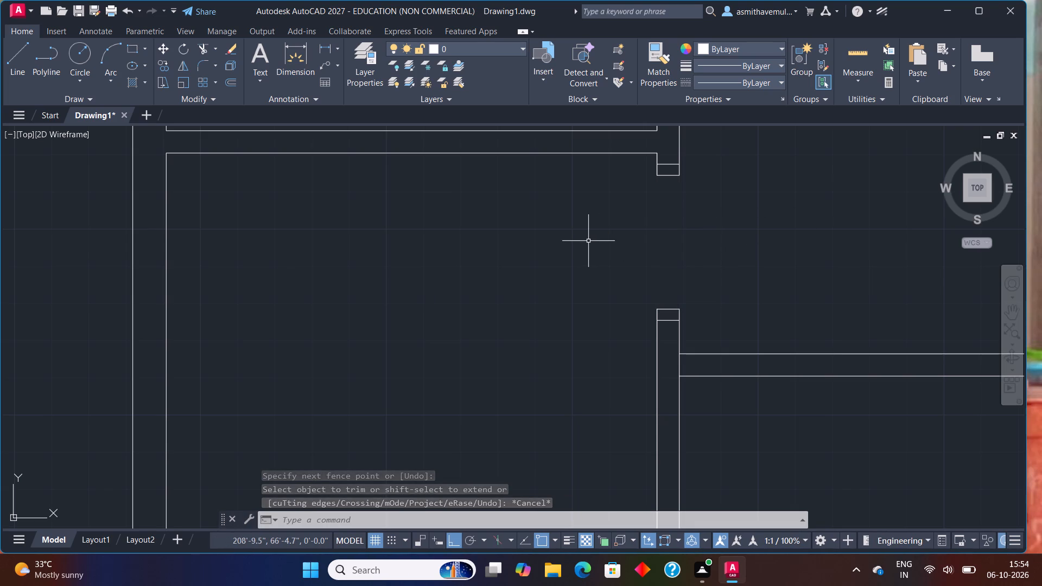
Draw a 3' by 3" door leaf rectangle extending left into the room from the upper door frame's lower-left corner.
{"action": "type", "text": "REC"}
{"action": "key", "text": "Return"}
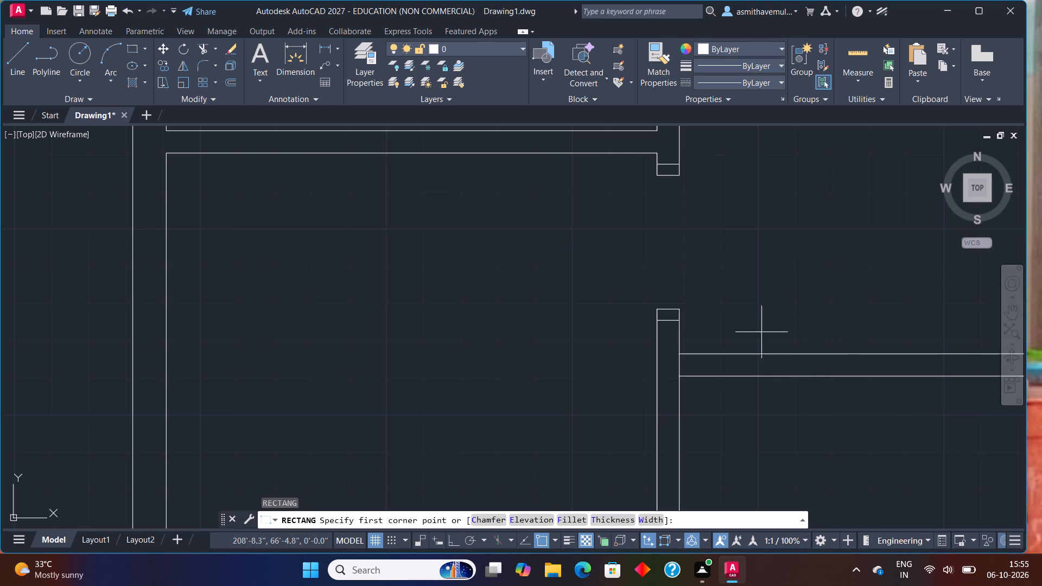
{"action": "left_click", "coordinate": [655, 178]}
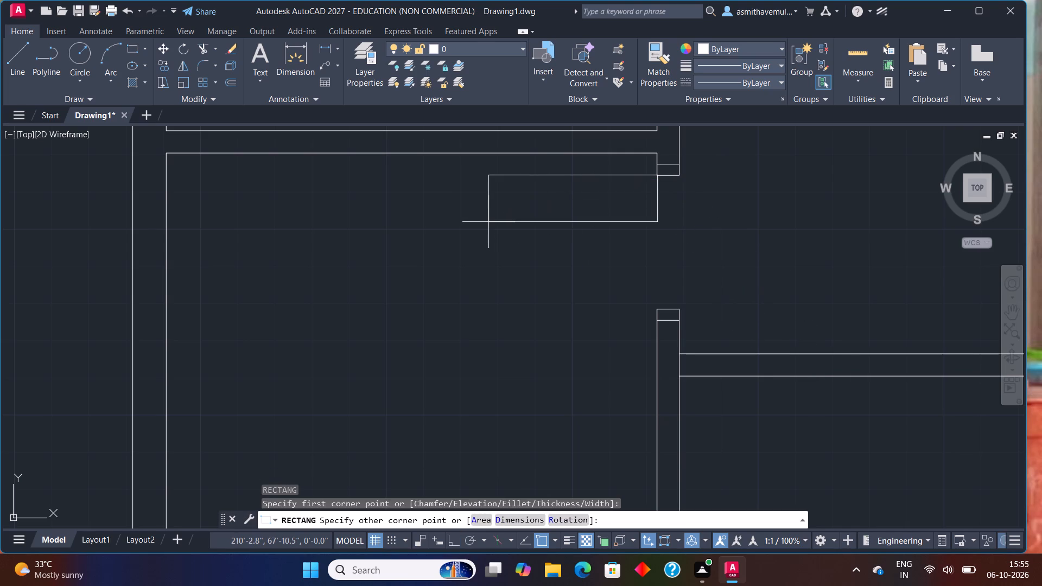
{"action": "key", "text": "d"}
{"action": "key", "text": "Return"}
{"action": "type", "text": "3'"}
{"action": "key", "text": "Return"}
{"action": "key", "text": "3"}
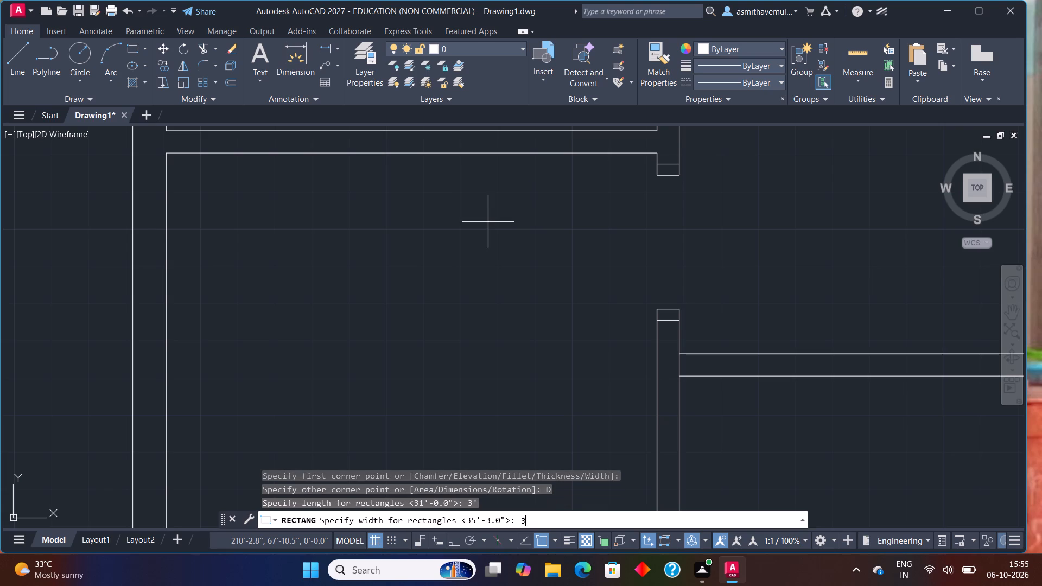
{"action": "key", "text": "shift+quotedbl"}
{"action": "key", "text": "Return"}
{"action": "left_click", "coordinate": [488, 222]}
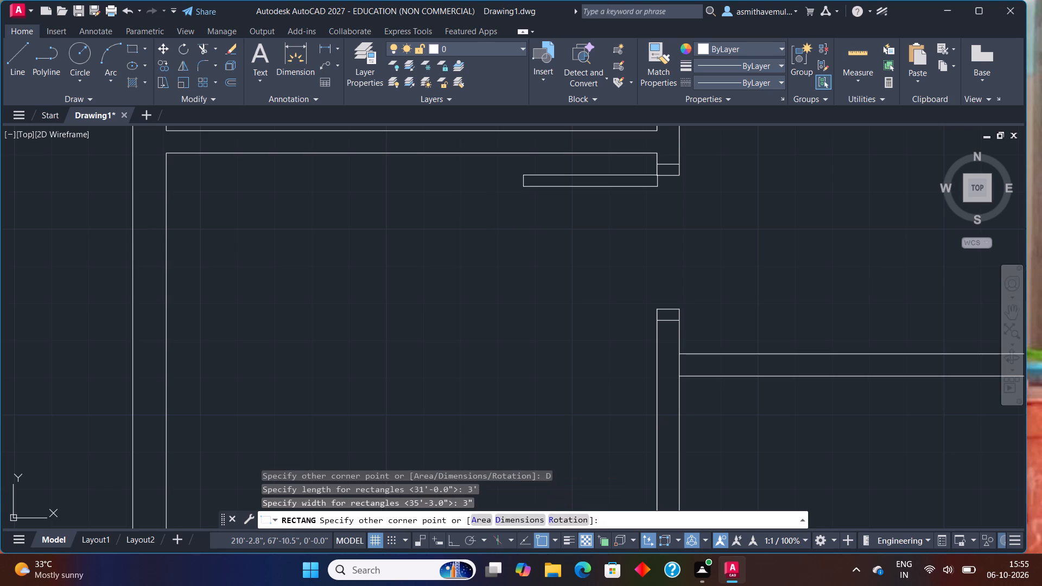
{"action": "type", "text": "ARC"}
{"action": "key", "text": "Return"}
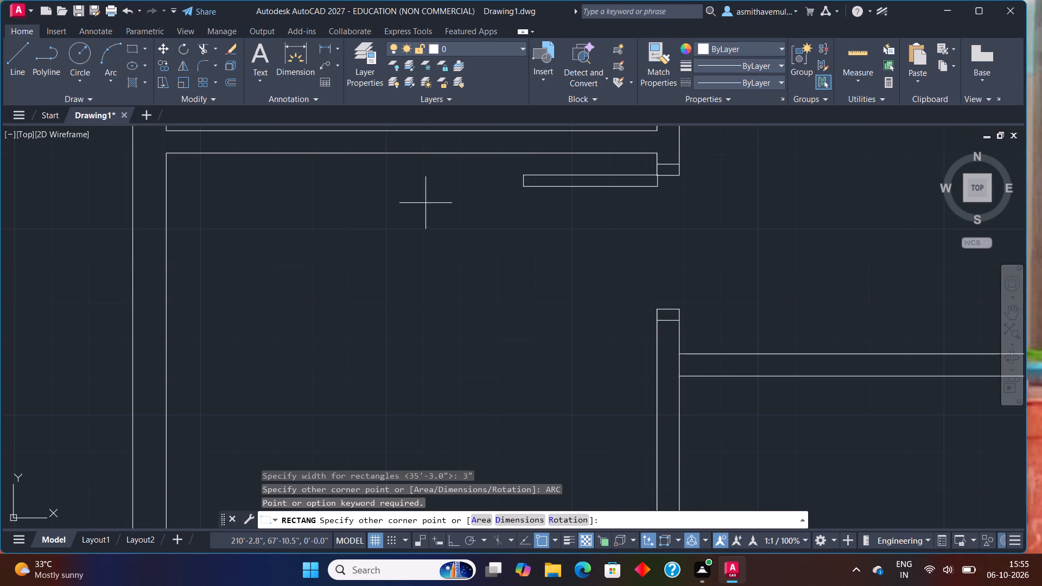
{"action": "left_click_drag", "start_coordinate": [541, 213], "coordinate": [549, 217]}
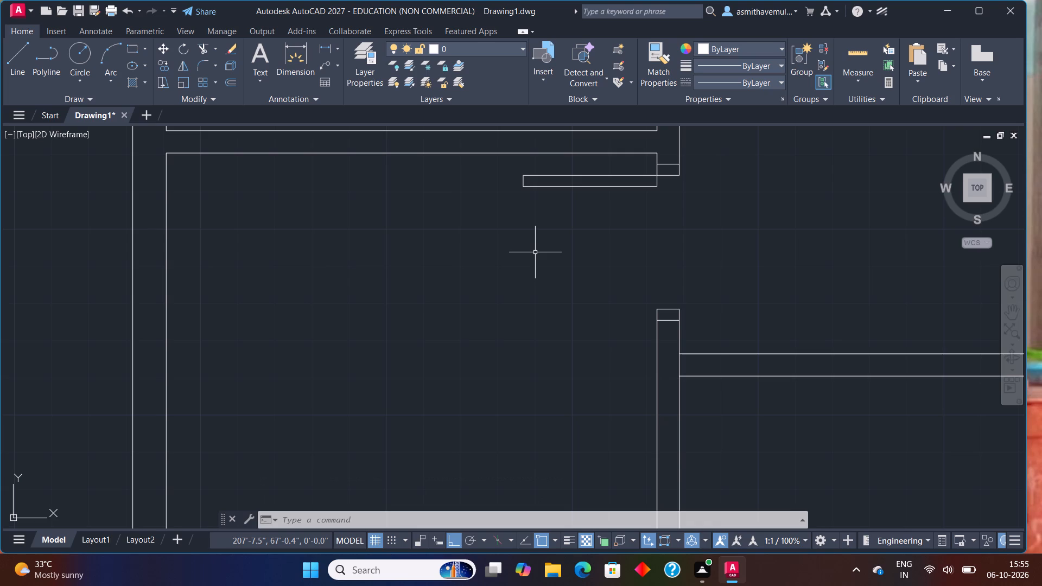
Draw a three-point door swing arc from the leaf's outer end corners to the lower frame's upper-left corner.
{"action": "type", "text": "ARC"}
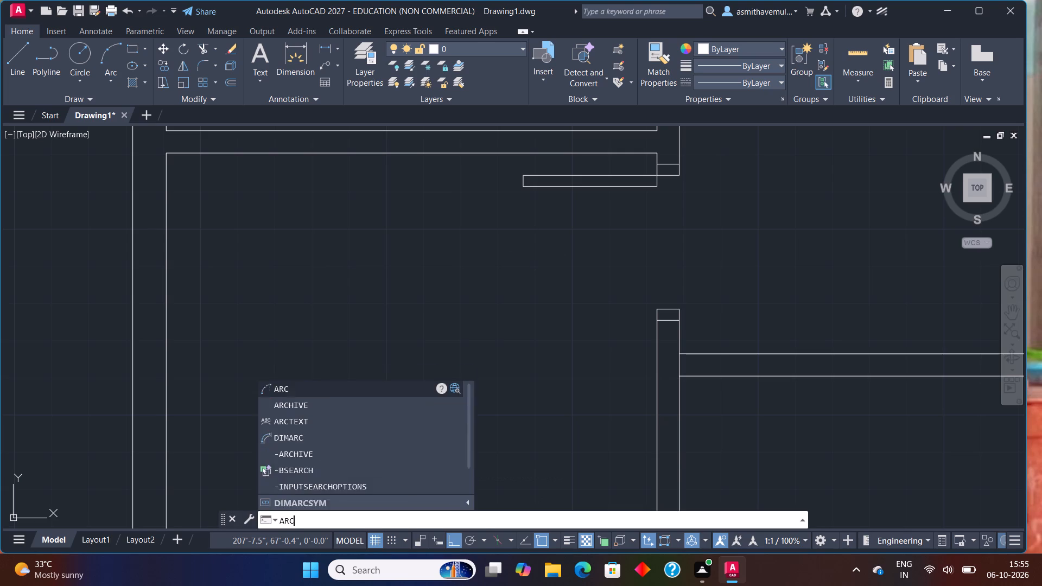
{"action": "key", "text": "Return"}
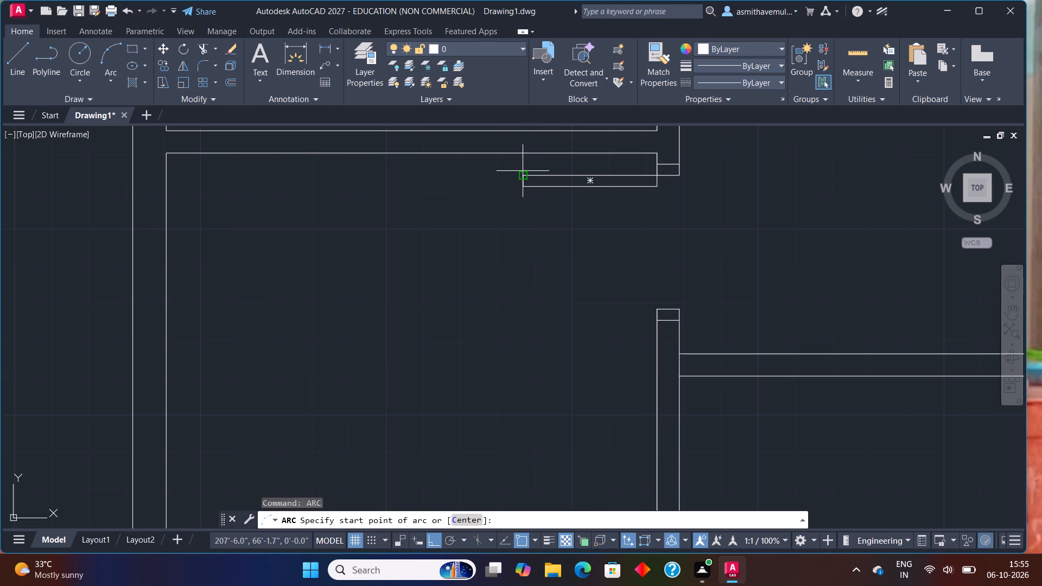
{"action": "scroll", "coordinate": [523, 179], "scroll_direction": "up", "scroll_amount": 2}
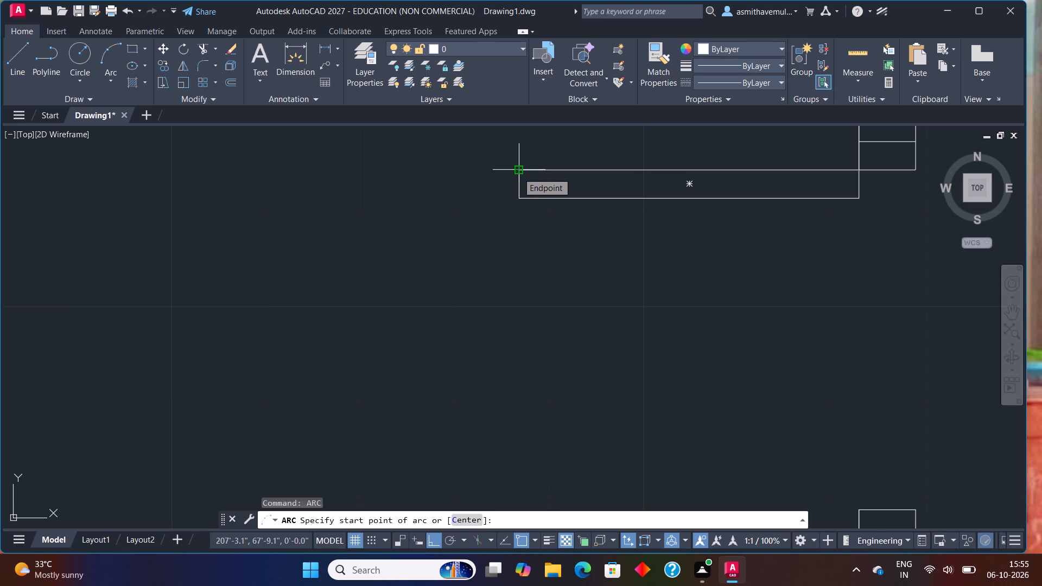
{"action": "scroll", "coordinate": [518, 173], "scroll_direction": "up", "scroll_amount": 2}
{"action": "left_click", "coordinate": [514, 164]}
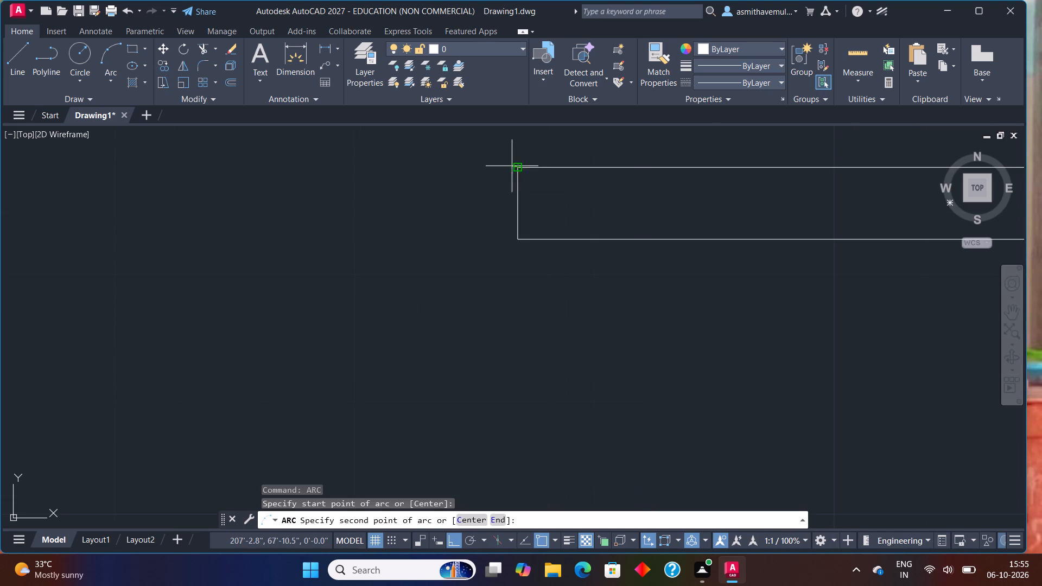
{"action": "left_click", "coordinate": [517, 235]}
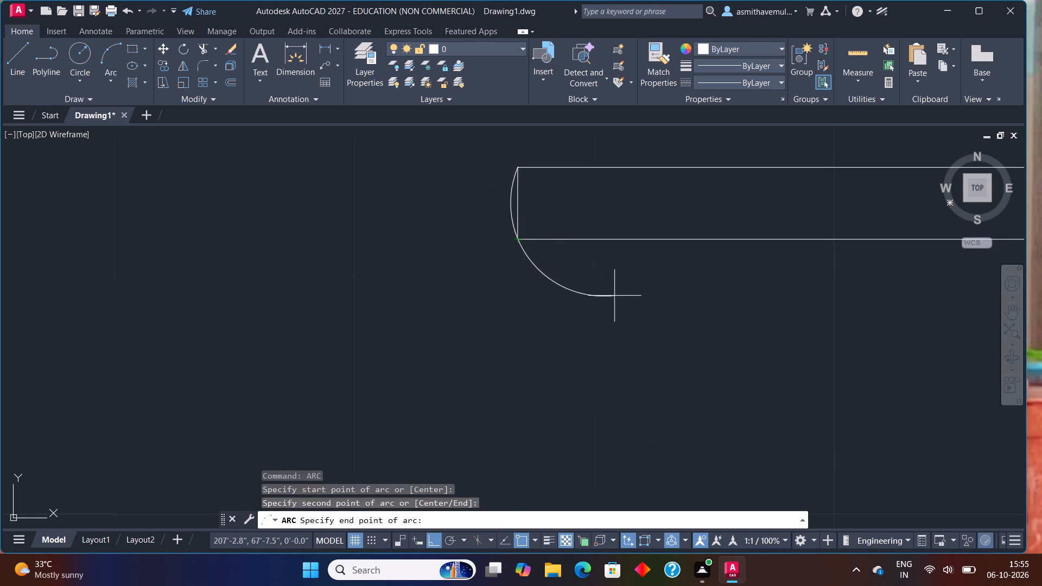
{"action": "scroll", "coordinate": [631, 303], "scroll_direction": "down", "scroll_amount": 2}
{"action": "middle_click_drag", "start_coordinate": [769, 379], "coordinate": [687, 301]}
{"action": "scroll", "coordinate": [711, 329], "scroll_direction": "down", "scroll_amount": 2}
{"action": "middle_click_drag", "start_coordinate": [801, 390], "coordinate": [721, 364]}
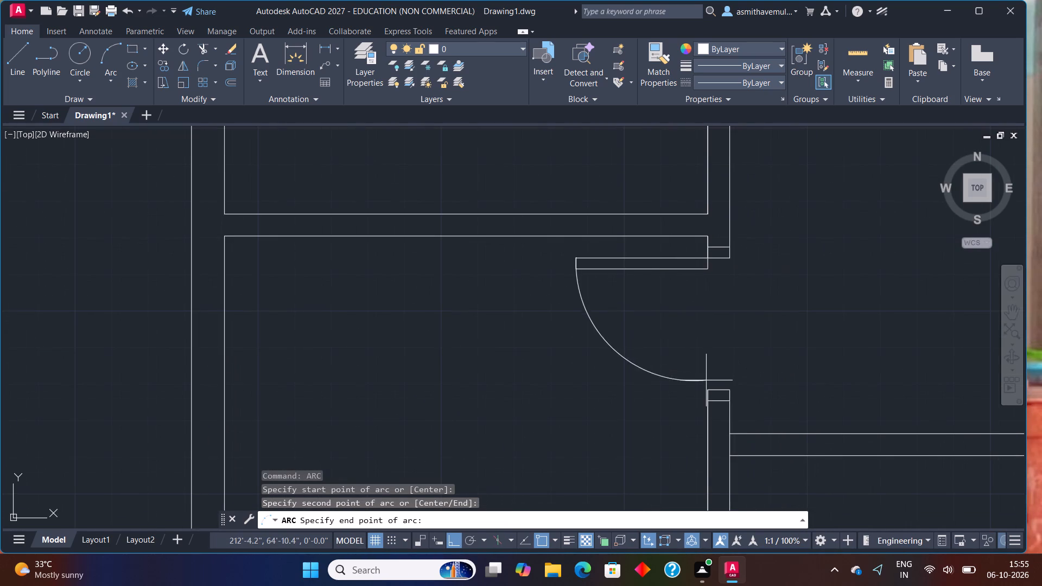
{"action": "scroll", "coordinate": [706, 381], "scroll_direction": "up", "scroll_amount": 3}
{"action": "left_click", "coordinate": [702, 414]}
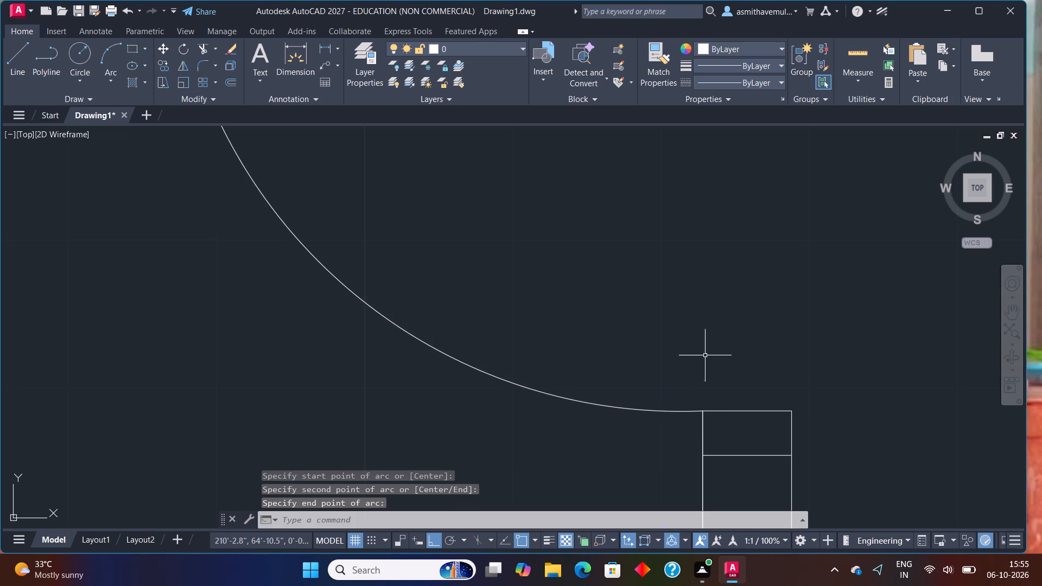
Draw a line across the horizontal partition above the door, starting 3" left of the upper room's lower-right inner corner.
{"action": "scroll", "coordinate": [708, 345], "scroll_direction": "down", "scroll_amount": 4}
{"action": "middle_click_drag", "start_coordinate": [739, 300], "coordinate": [688, 380]}
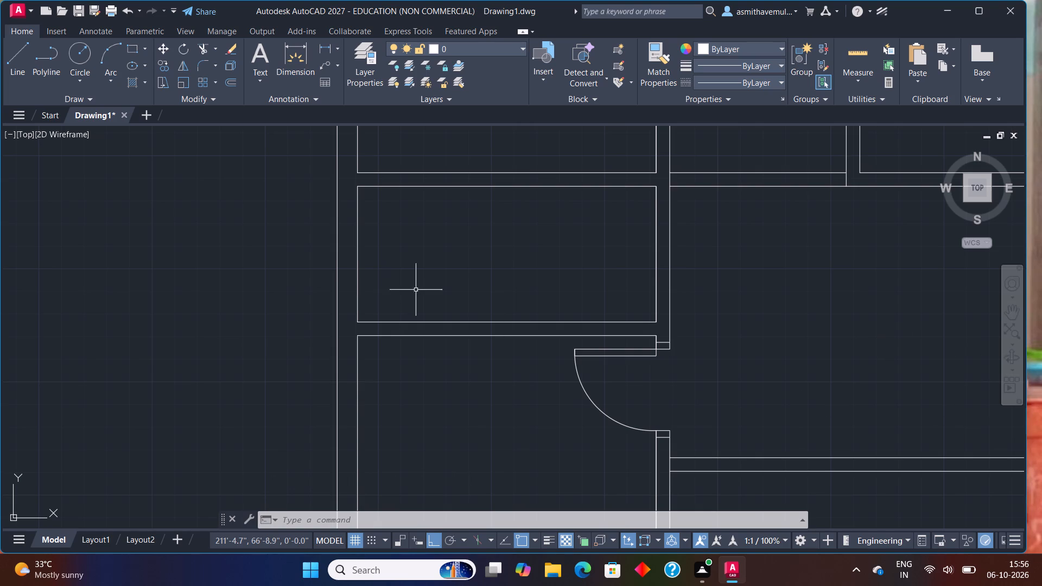
{"action": "scroll", "coordinate": [548, 328], "scroll_direction": "up", "scroll_amount": 1}
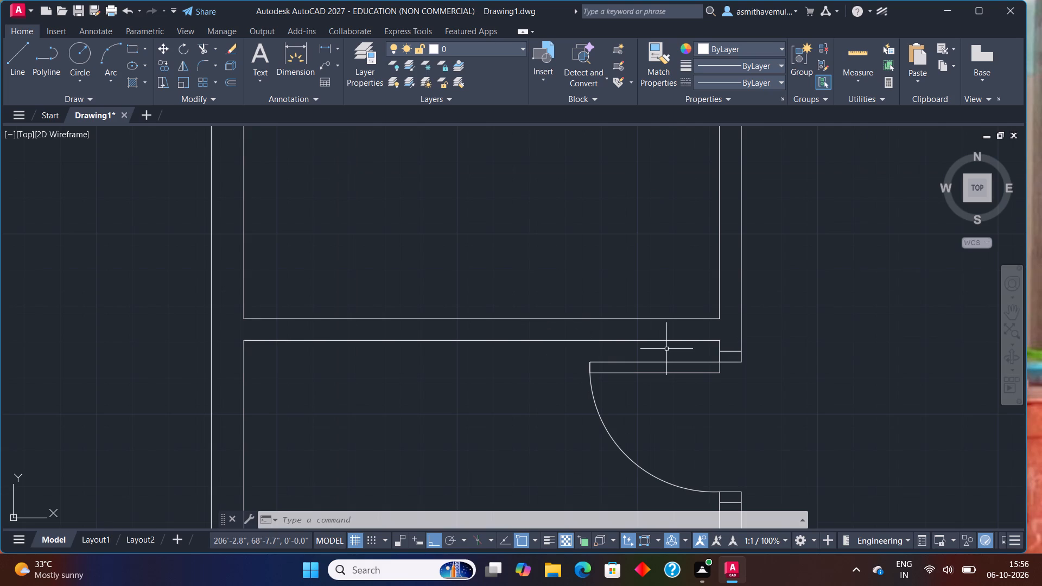
{"action": "key", "text": "l"}
{"action": "key", "text": "Return"}
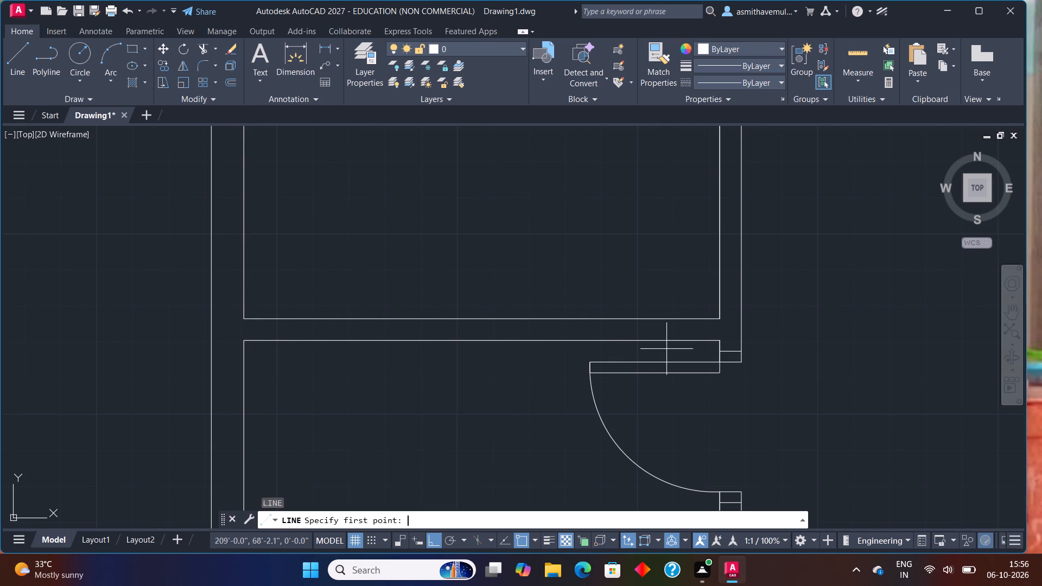
{"action": "type", "text": "FROM"}
{"action": "key", "text": "Return"}
{"action": "left_click", "coordinate": [717, 319]}
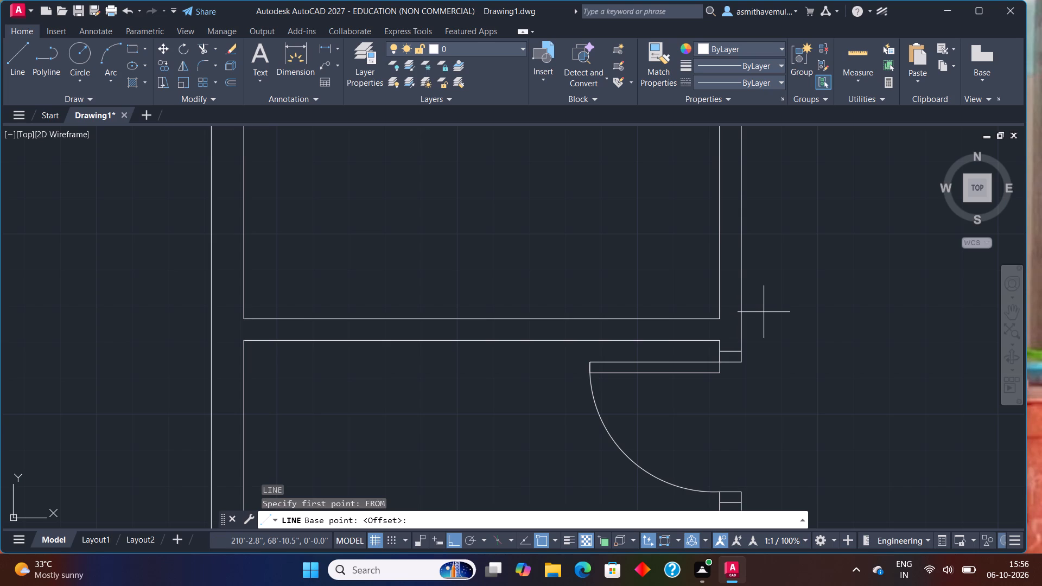
{"action": "key", "text": "shift+at"}
{"action": "key", "text": "minus"}
{"action": "key", "text": "3"}
{"action": "type", "text": "\",0"}
{"action": "key", "text": "Return"}
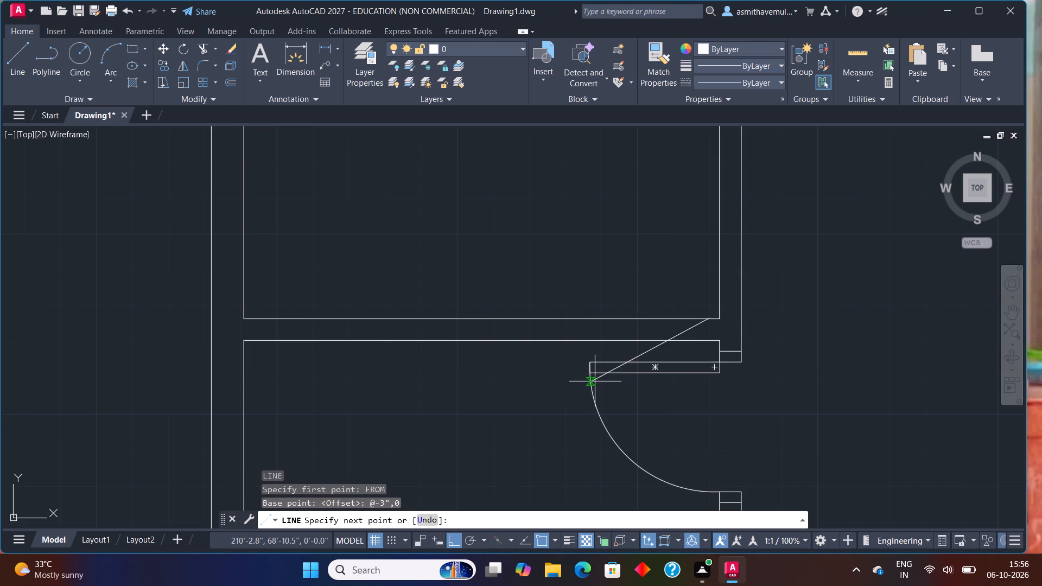
{"action": "scroll", "coordinate": [554, 364], "scroll_direction": "up", "scroll_amount": 2}
{"action": "middle_click_drag", "start_coordinate": [790, 305], "coordinate": [500, 364]}
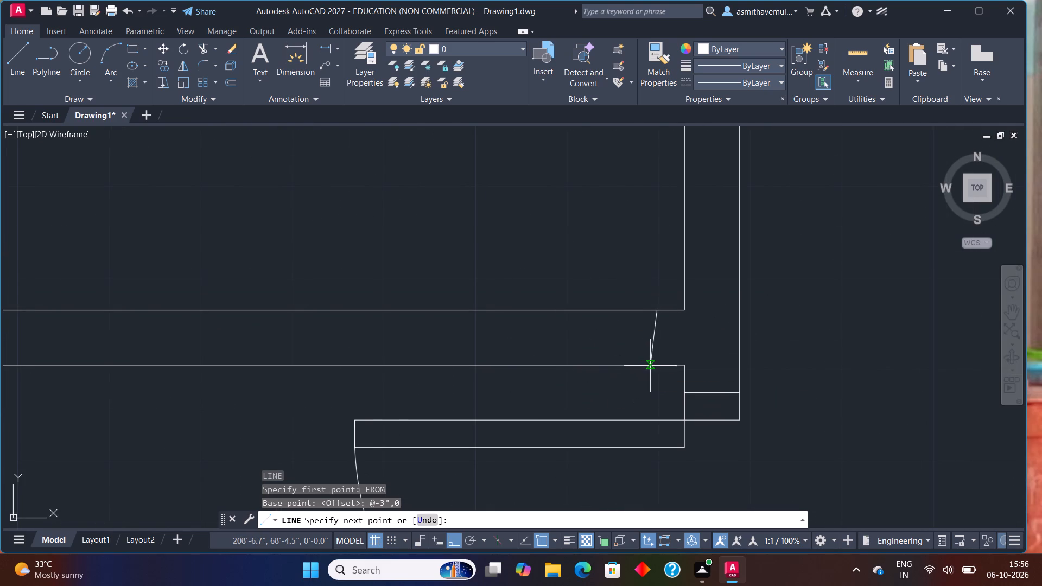
{"action": "left_click", "coordinate": [656, 365]}
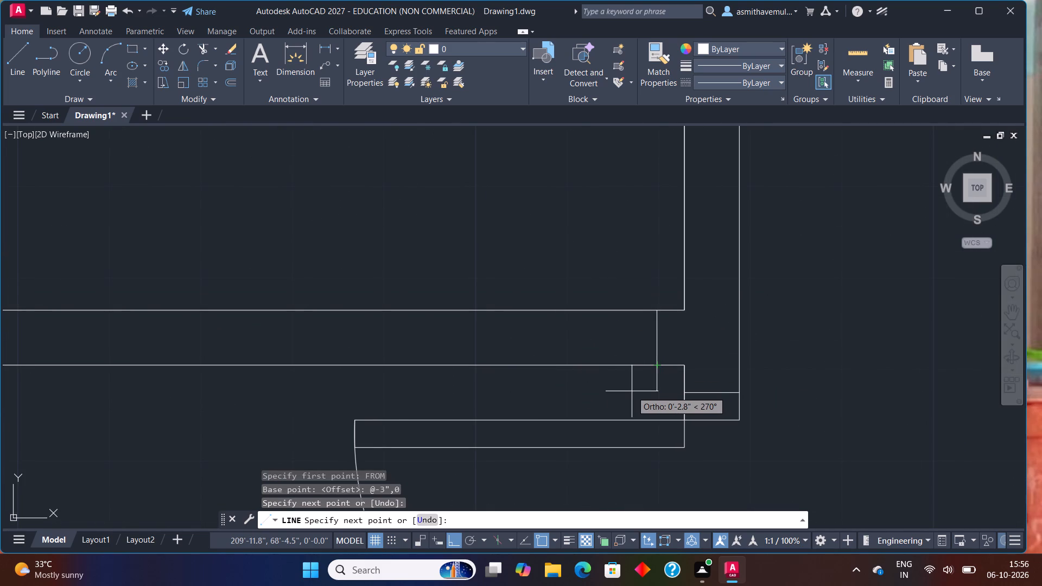
{"action": "key", "text": "Escape"}
Offset the short line across the horizontal partition 3" to the left to form the right door frame.
{"action": "key", "text": "o"}
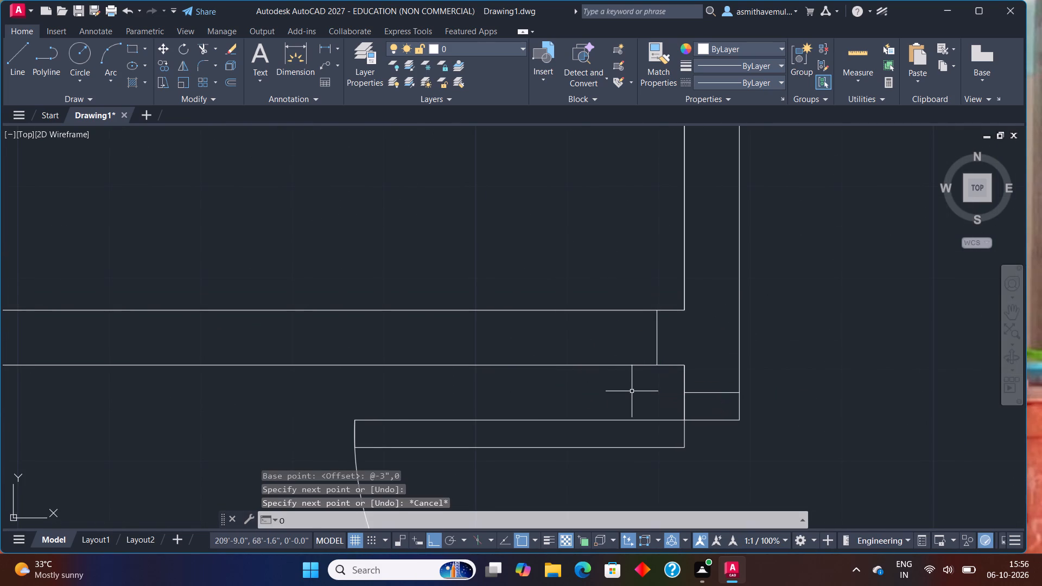
{"action": "key", "text": "Return"}
{"action": "key", "text": "3"}
{"action": "key", "text": "shift+quotedbl"}
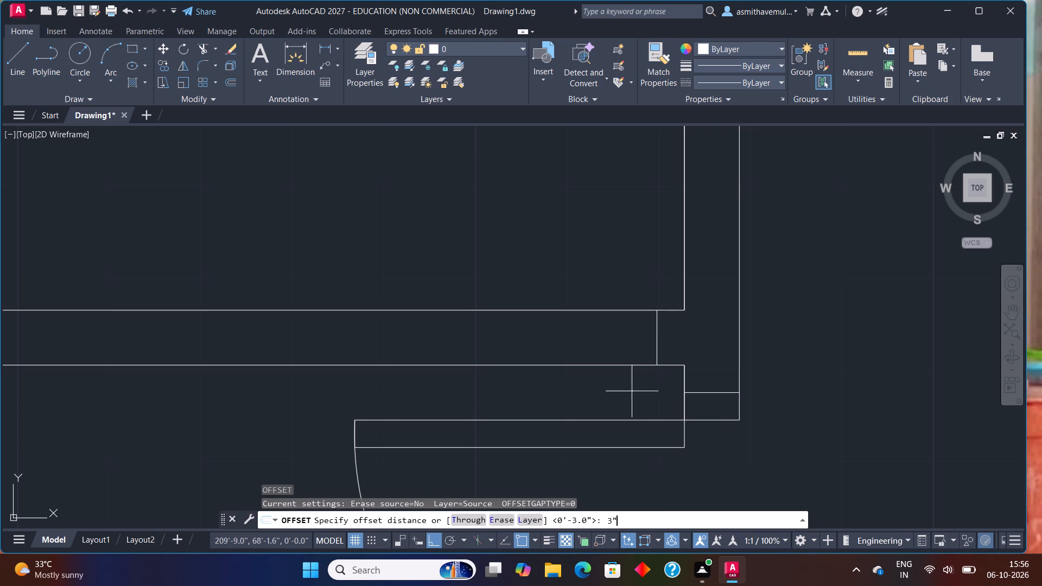
{"action": "key", "text": "Return"}
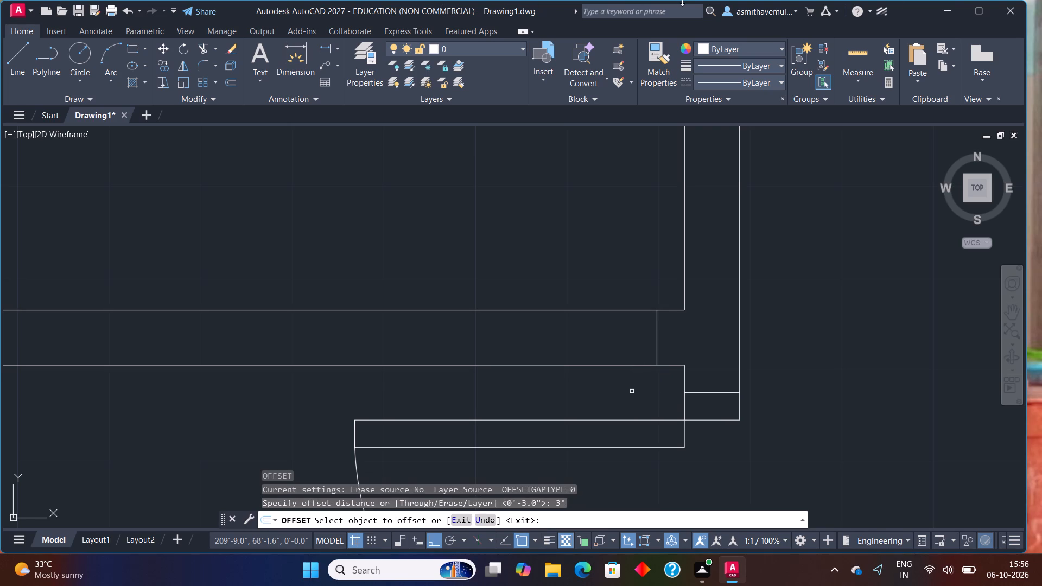
{"action": "left_click", "coordinate": [658, 340]}
{"action": "left_click", "coordinate": [596, 337]}
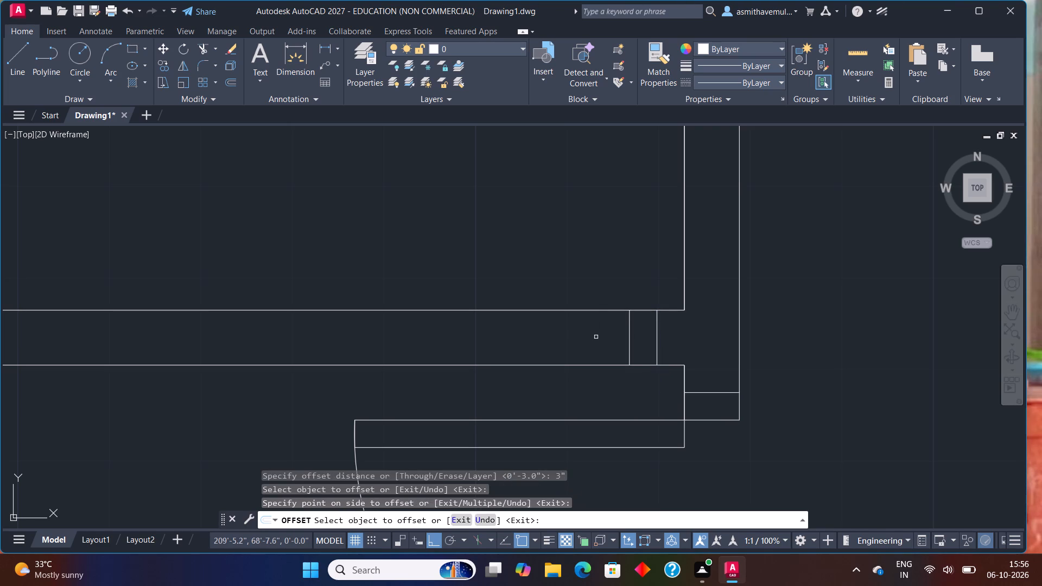
{"action": "key", "text": "Escape"}
Offset the left line of the right door frame 3' to the left to set the door opening width.
{"action": "scroll", "coordinate": [611, 342], "scroll_direction": "down", "scroll_amount": 1}
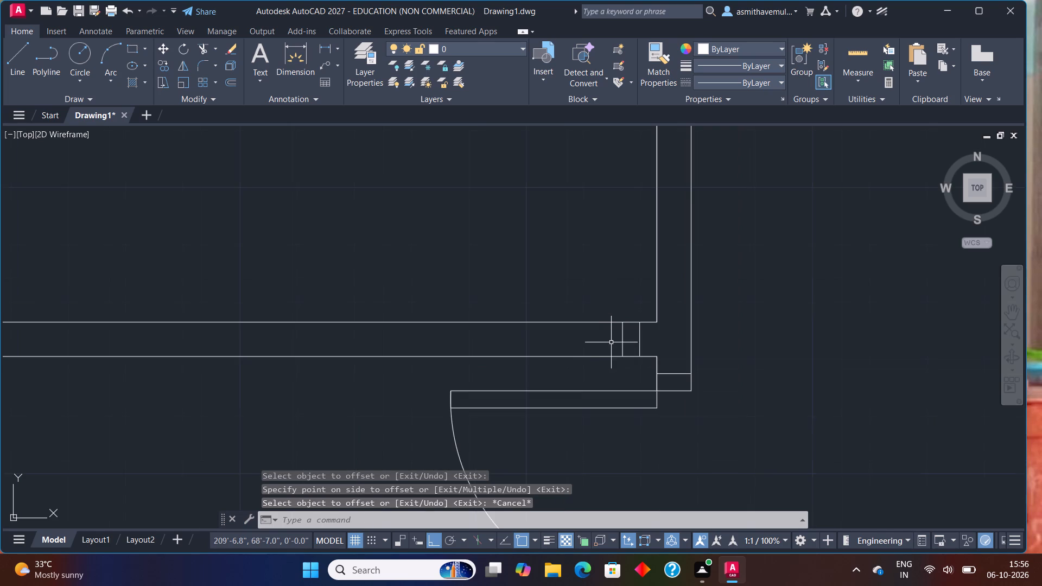
{"action": "middle_click_drag", "start_coordinate": [587, 343], "coordinate": [615, 309]}
{"action": "scroll", "coordinate": [616, 309], "scroll_direction": "up", "scroll_amount": 1}
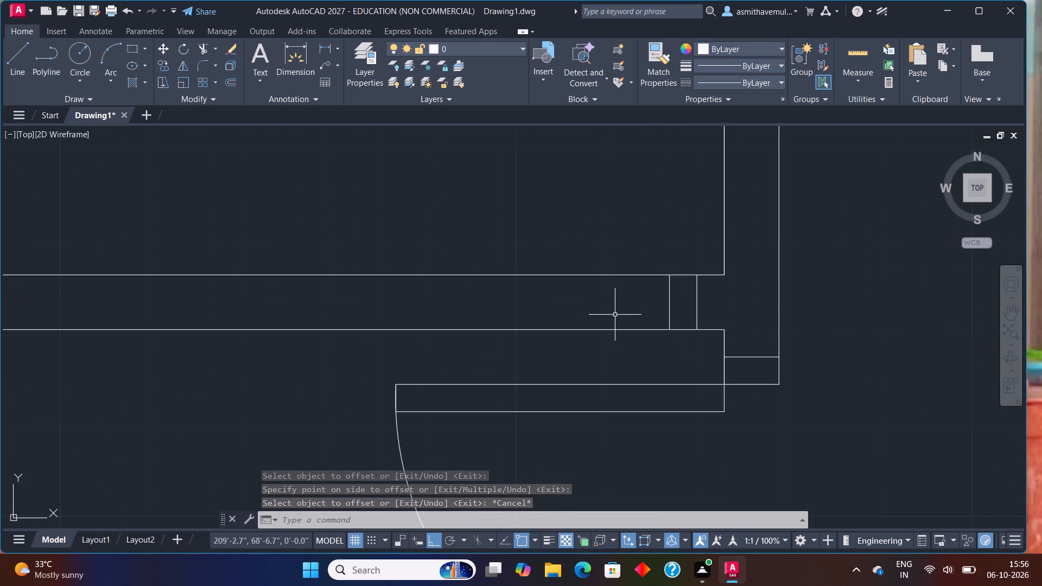
{"action": "key", "text": "o"}
{"action": "key", "text": "Return"}
{"action": "type", "text": "3'"}
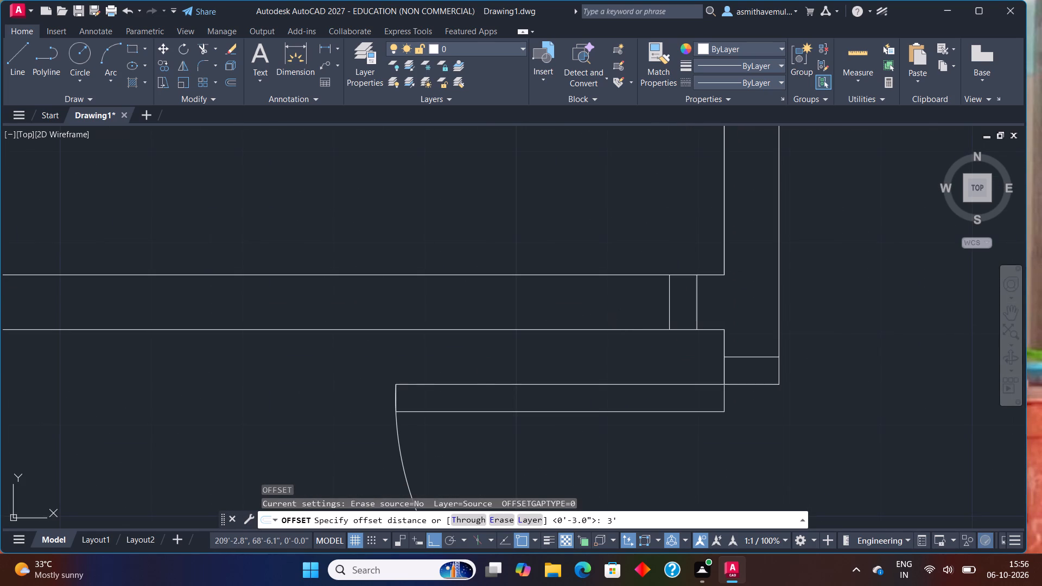
{"action": "key", "text": "Return"}
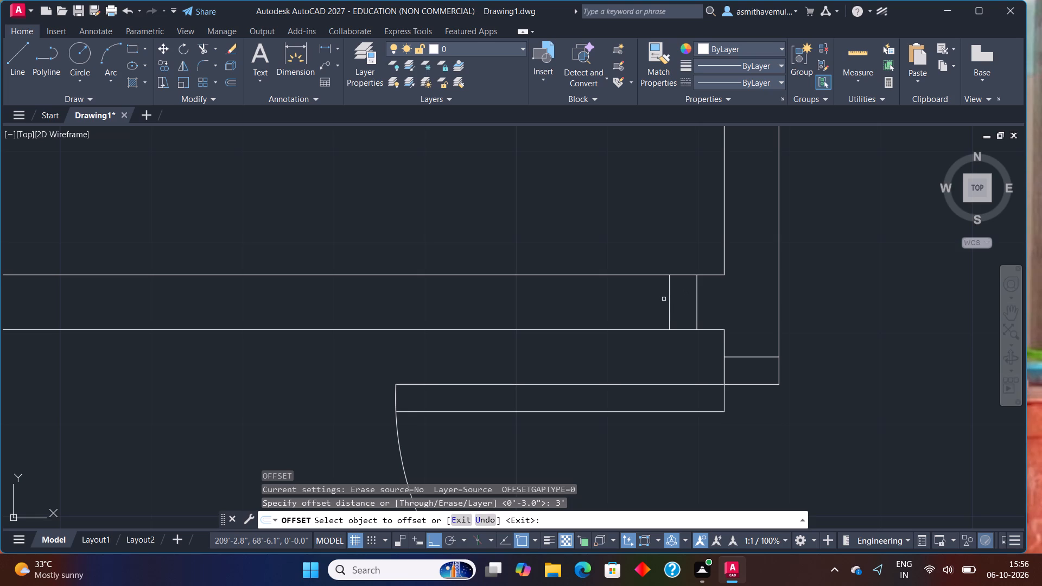
{"action": "left_click", "coordinate": [669, 309]}
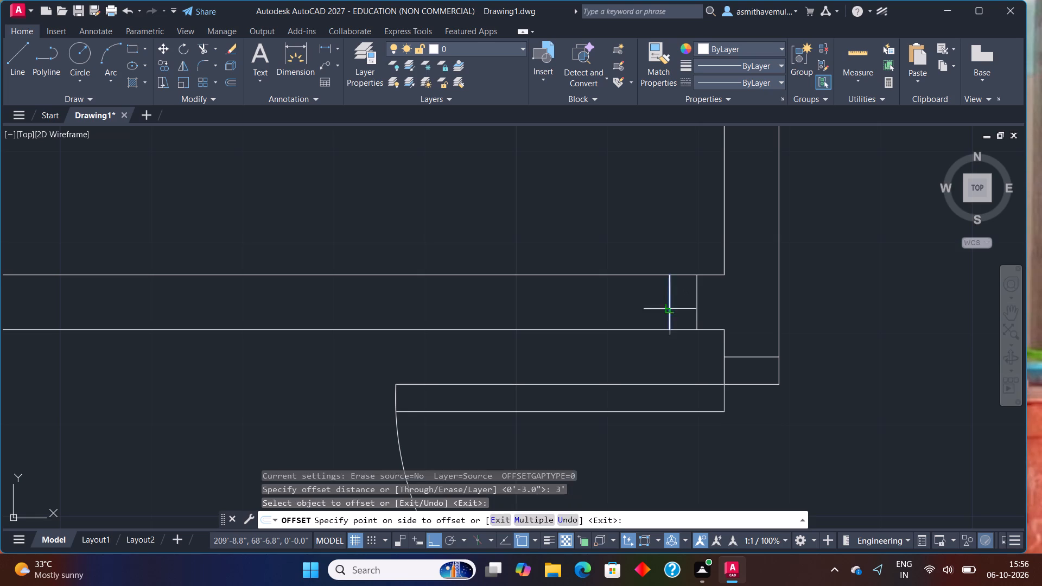
{"action": "left_click", "coordinate": [602, 314]}
{"action": "key", "text": "Escape"}
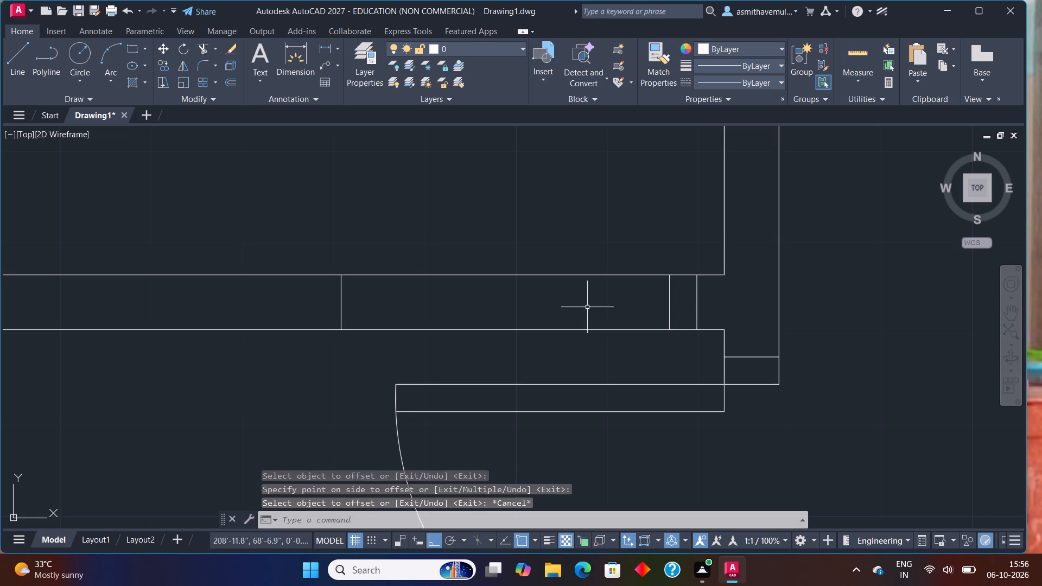
Offset the left line of the door opening in the horizontal partition 3" to the left to form the left door frame.
{"action": "key", "text": "o"}
{"action": "key", "text": "Return"}
{"action": "key", "text": "3"}
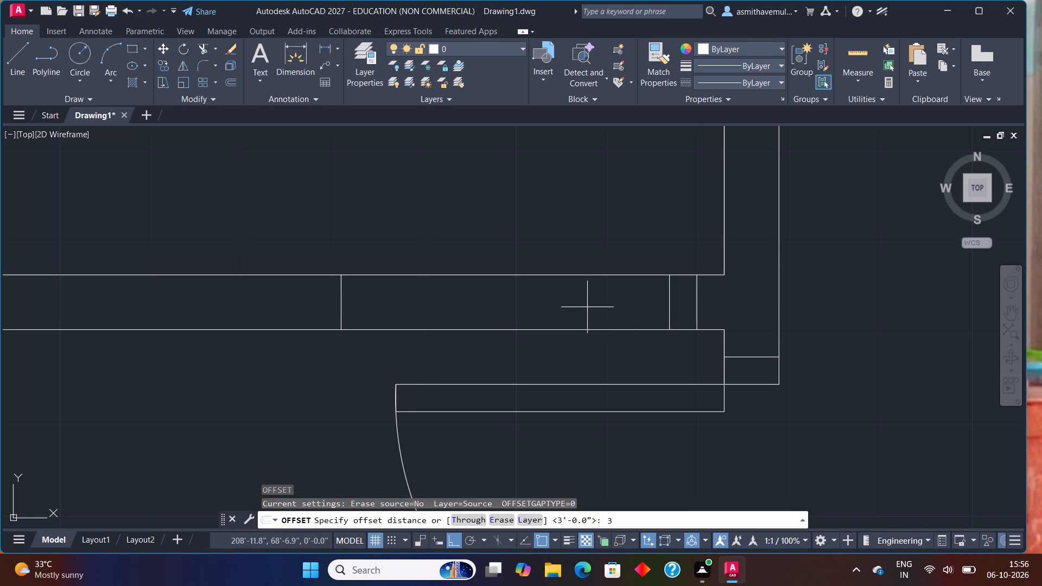
{"action": "key", "text": "shift+quotedbl"}
{"action": "key", "text": "Return"}
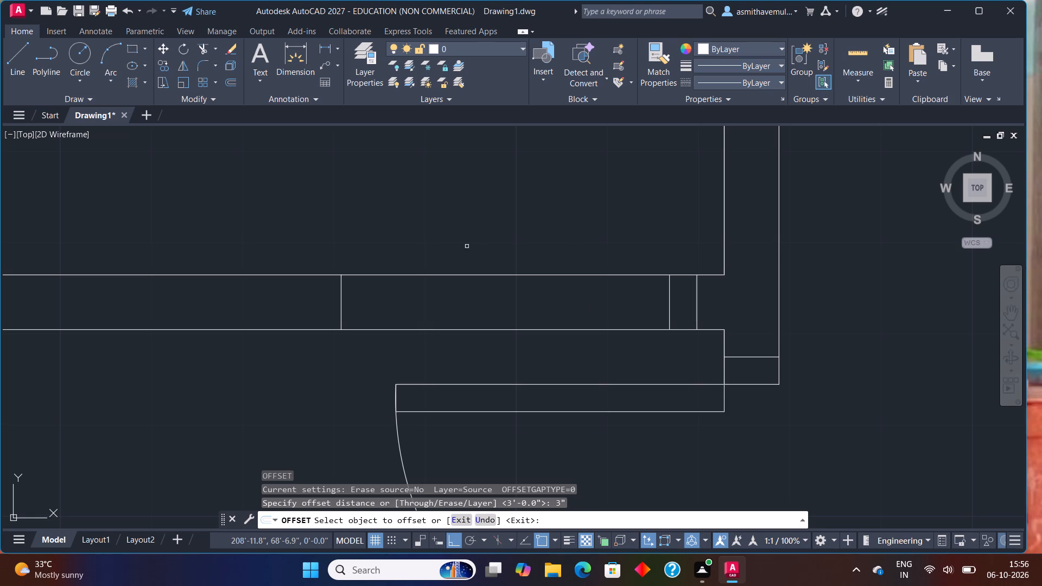
{"action": "left_click", "coordinate": [341, 308]}
{"action": "left_click", "coordinate": [328, 305]}
{"action": "key", "text": "Escape"}
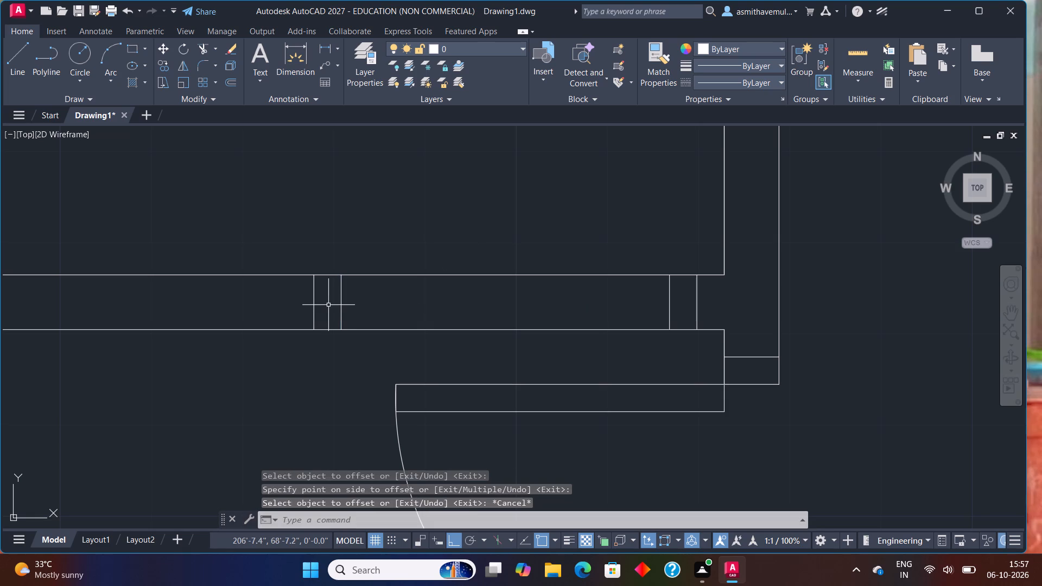
Trim both partition lines between the left and right door frames to open the doorway.
{"action": "type", "text": "TRIM"}
{"action": "key", "text": "Return"}
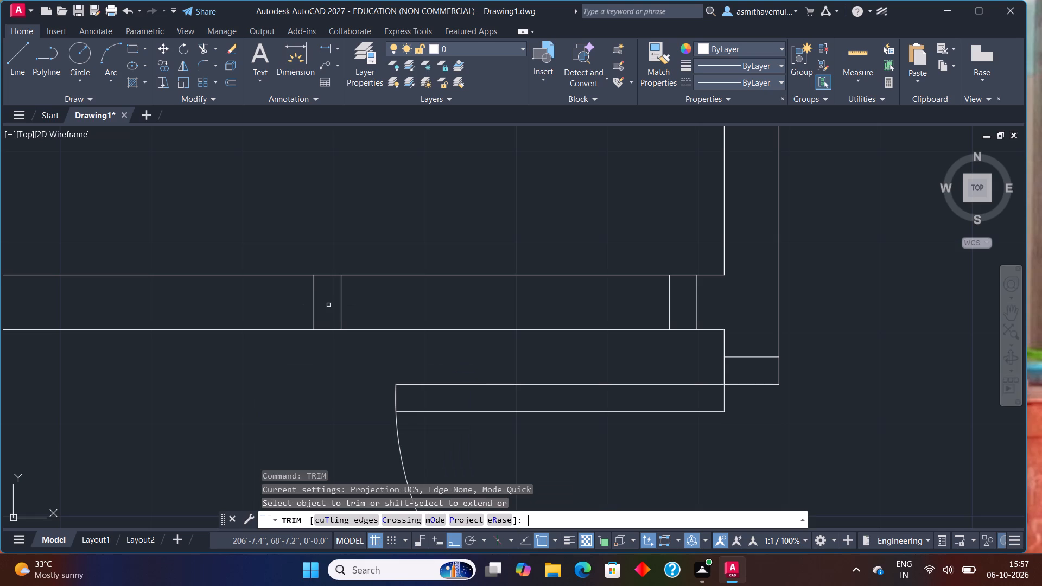
{"action": "left_click_drag", "start_coordinate": [416, 342], "coordinate": [426, 234]}
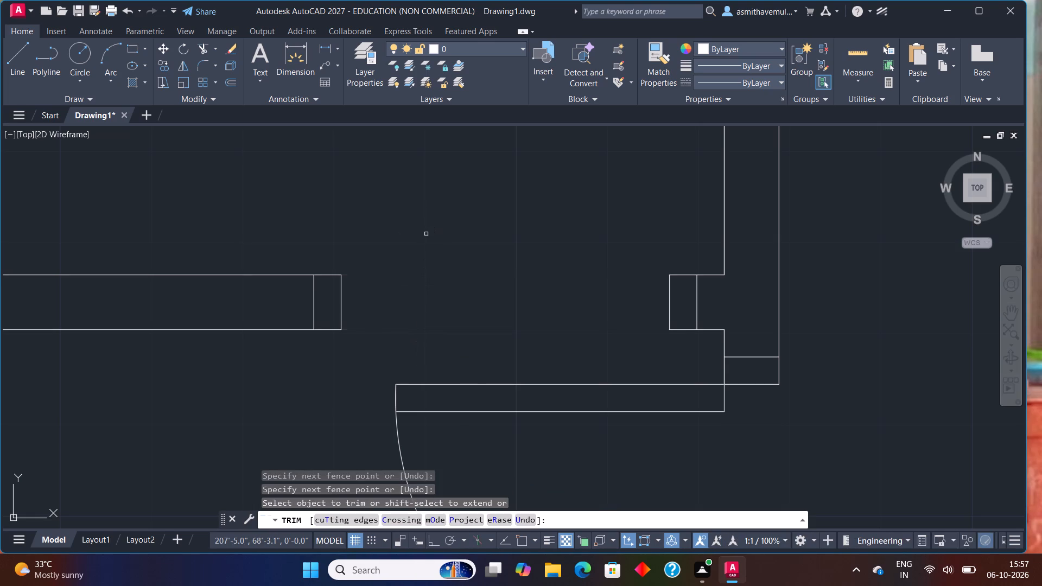
{"action": "key", "text": "Escape"}
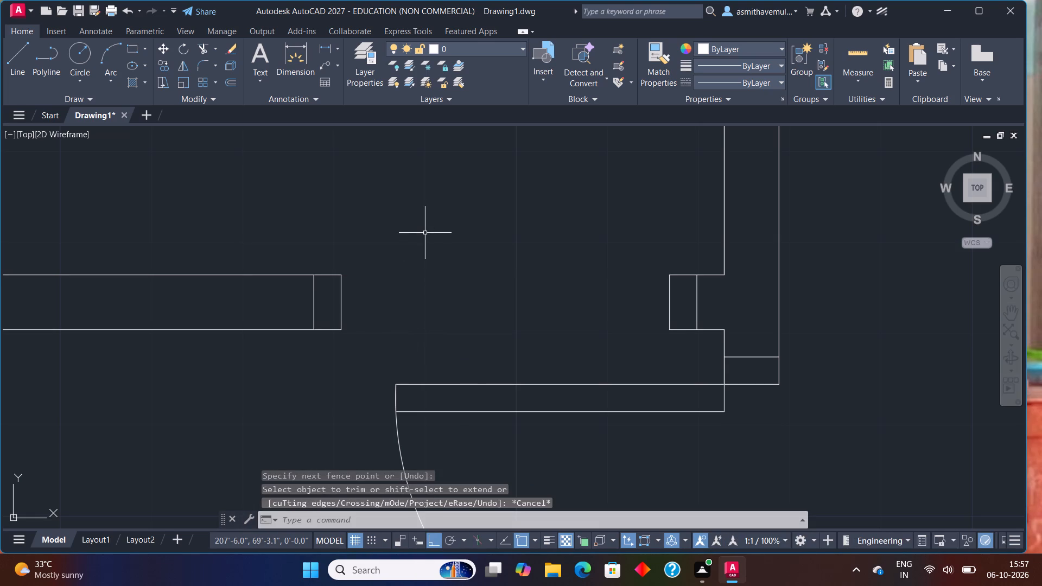
Draw a 3" by 3' rectangular door leaf extending up and left from the right frame's upper-left corner.
{"action": "scroll", "coordinate": [415, 266], "scroll_direction": "down", "scroll_amount": 1}
{"action": "middle_click_drag", "start_coordinate": [507, 259], "coordinate": [457, 345]}
{"action": "scroll", "coordinate": [457, 342], "scroll_direction": "up", "scroll_amount": 1}
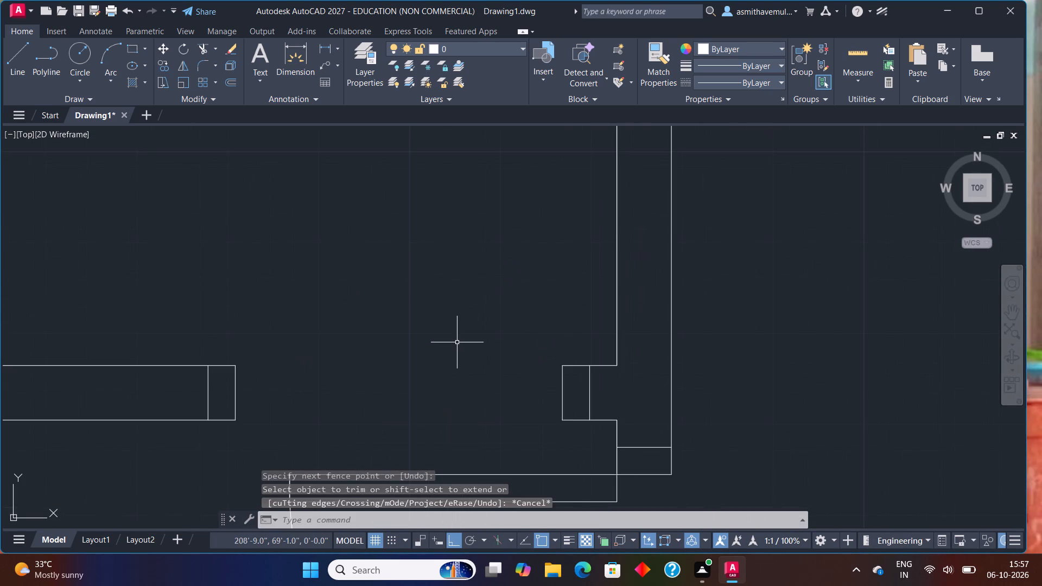
{"action": "type", "text": "REC"}
{"action": "key", "text": "Return"}
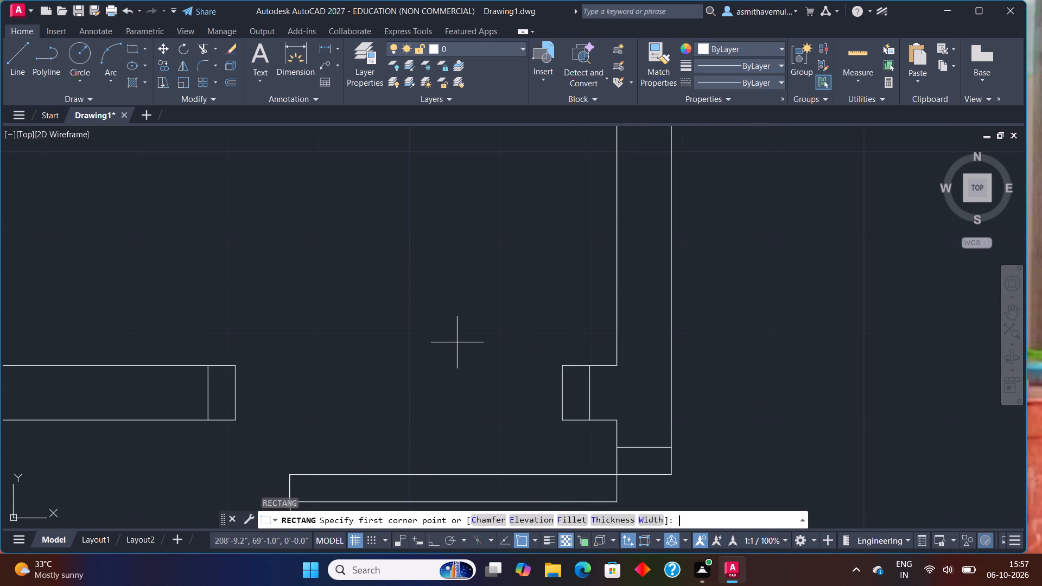
{"action": "left_click", "coordinate": [565, 365]}
{"action": "scroll", "coordinate": [505, 199], "scroll_direction": "down", "scroll_amount": 1}
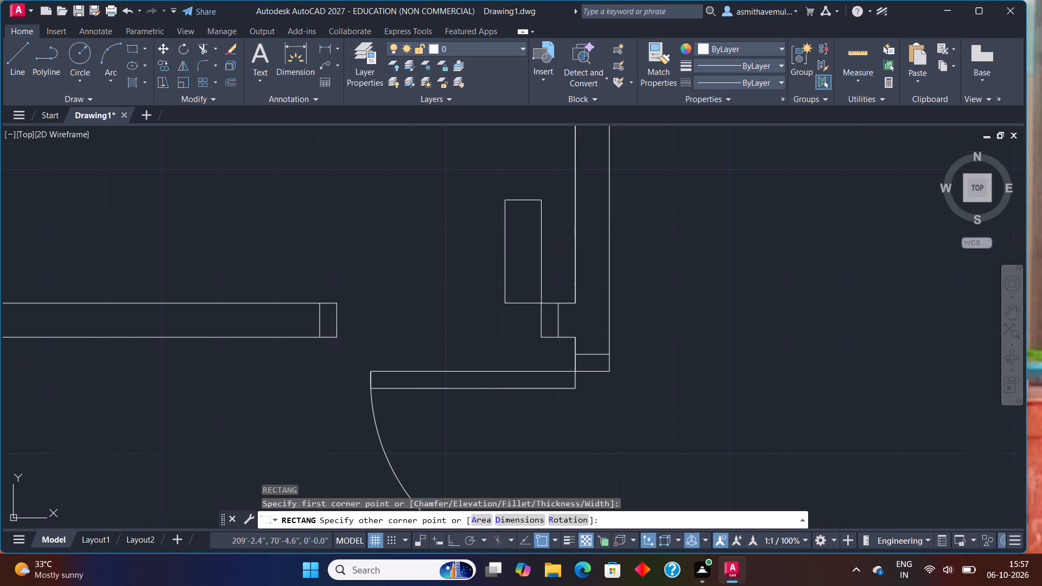
{"action": "key", "text": "d"}
{"action": "key", "text": "Return"}
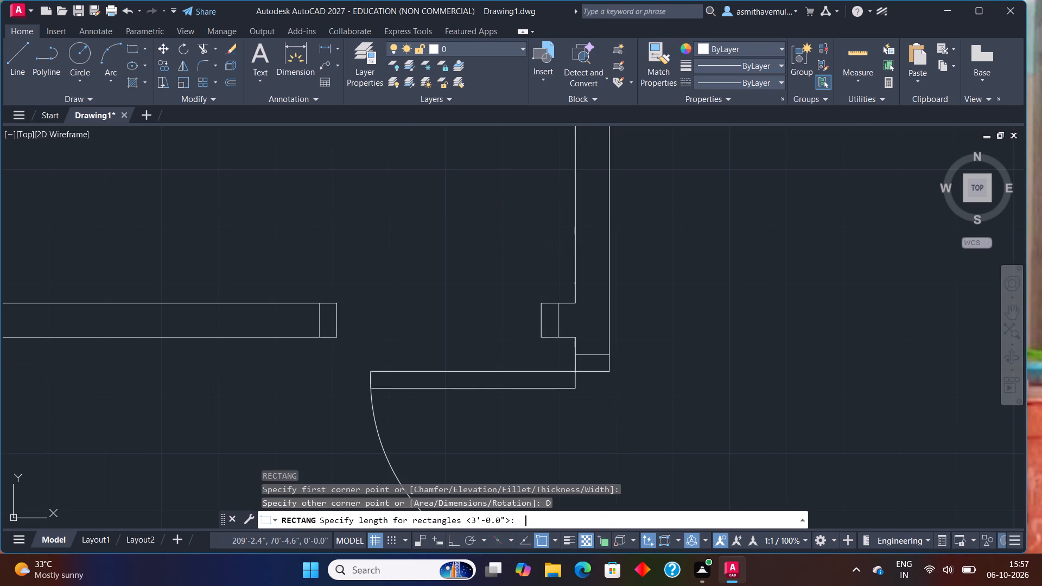
{"action": "type", "text": "3\""}
{"action": "key", "text": "Return"}
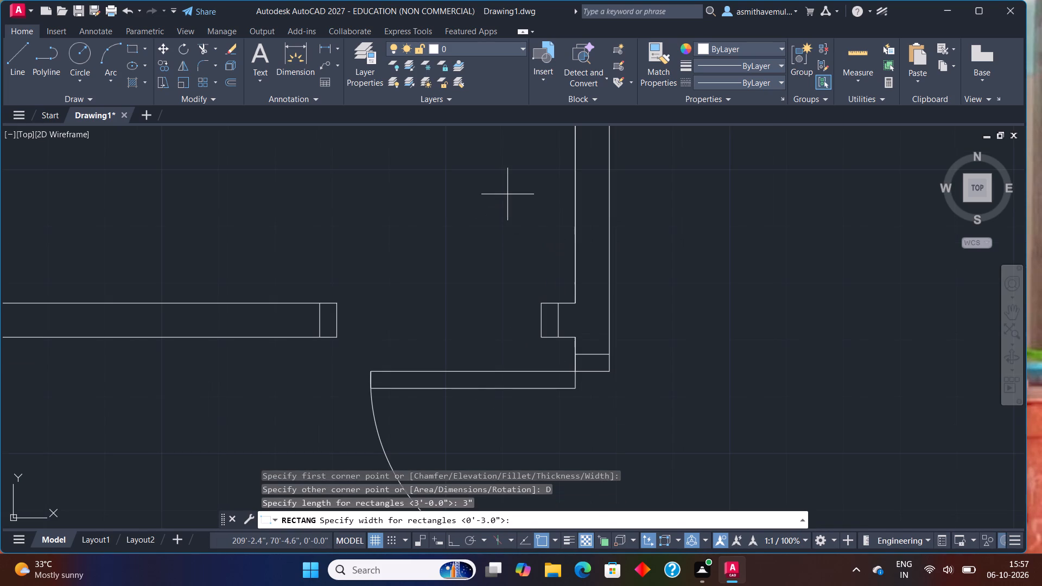
{"action": "type", "text": "3'"}
{"action": "key", "text": "Return"}
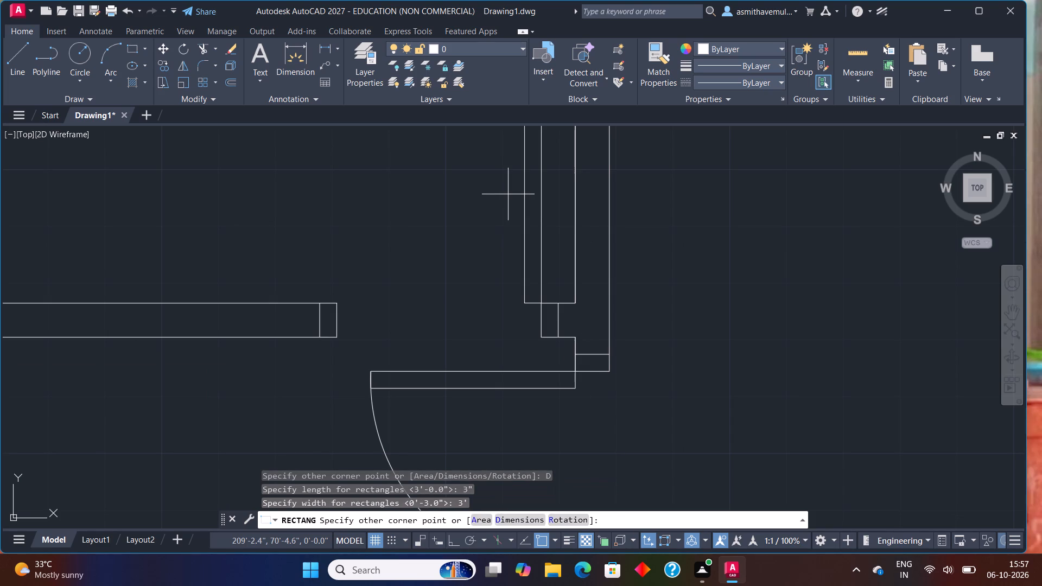
{"action": "left_click", "coordinate": [508, 194]}
Draw a three-point door swing arc from the leaf's top-right and top-left corners to the left frame's upper-right corner.
{"action": "scroll", "coordinate": [532, 211], "scroll_direction": "down", "scroll_amount": 1}
{"action": "middle_click_drag", "start_coordinate": [533, 211], "coordinate": [582, 298]}
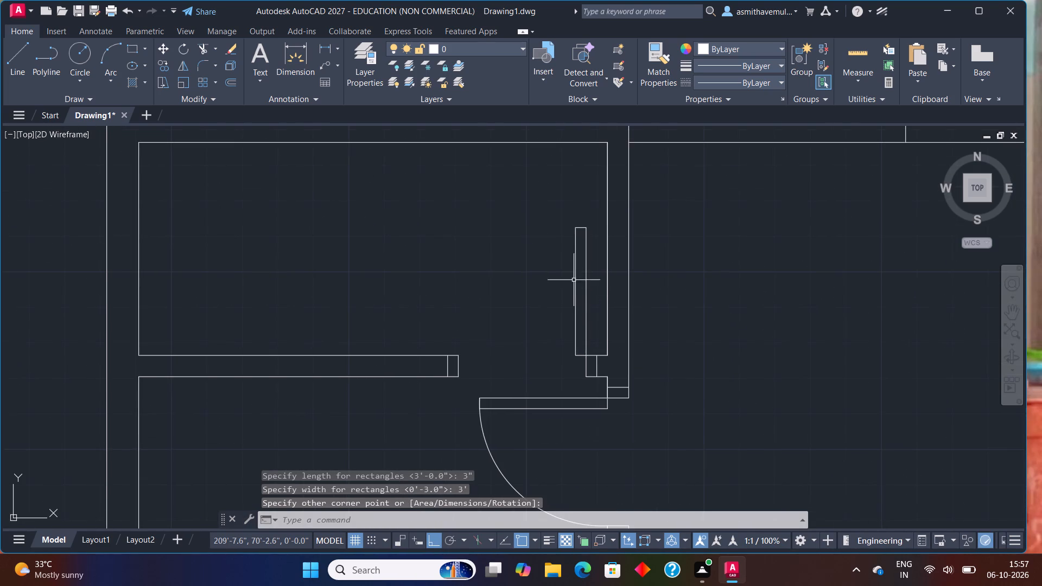
{"action": "scroll", "coordinate": [570, 262], "scroll_direction": "up", "scroll_amount": 1}
{"action": "type", "text": "ARC"}
{"action": "key", "text": "Return"}
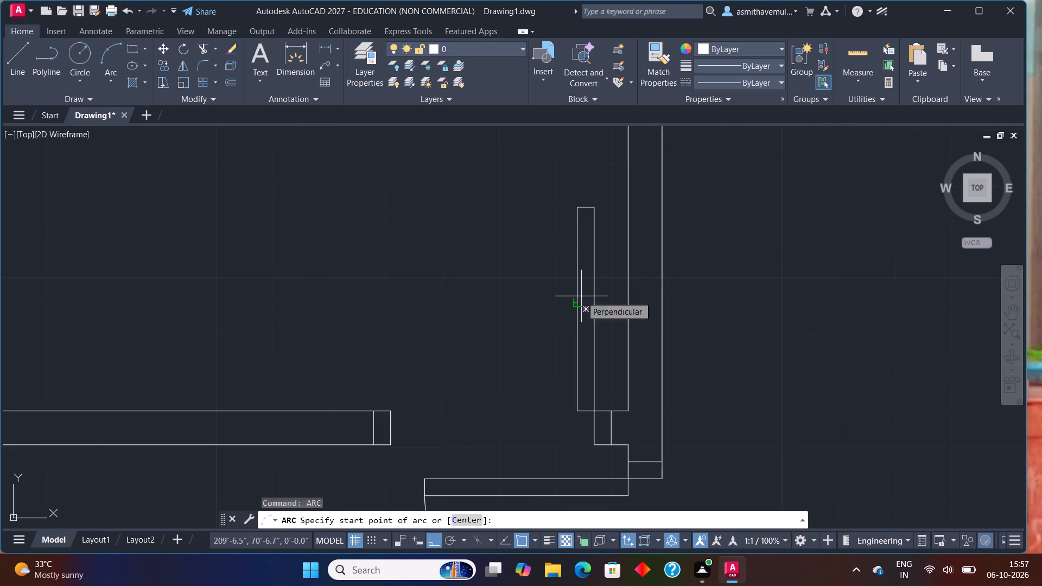
{"action": "scroll", "coordinate": [603, 182], "scroll_direction": "up", "scroll_amount": 1}
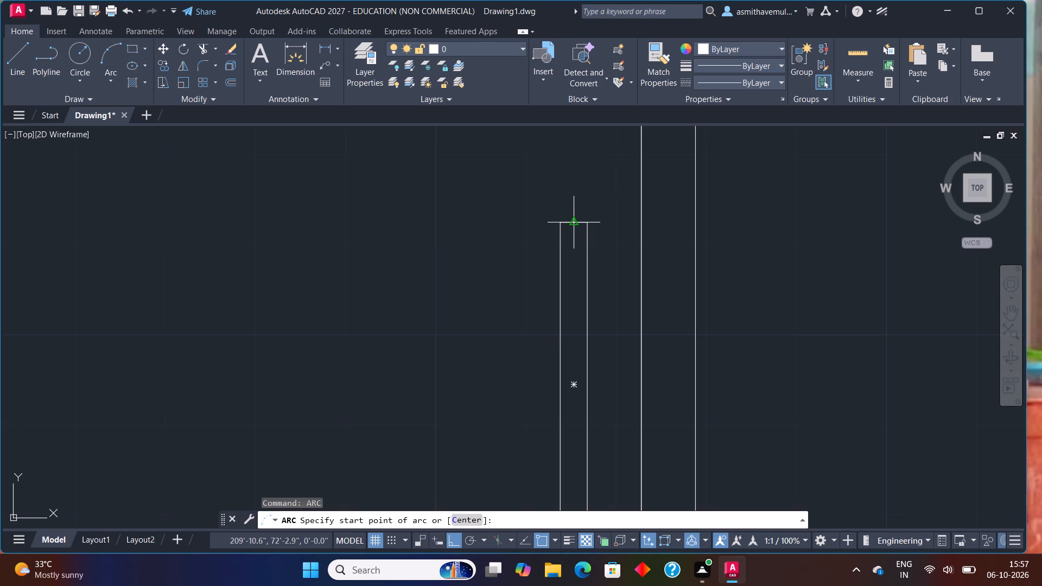
{"action": "left_click", "coordinate": [585, 223]}
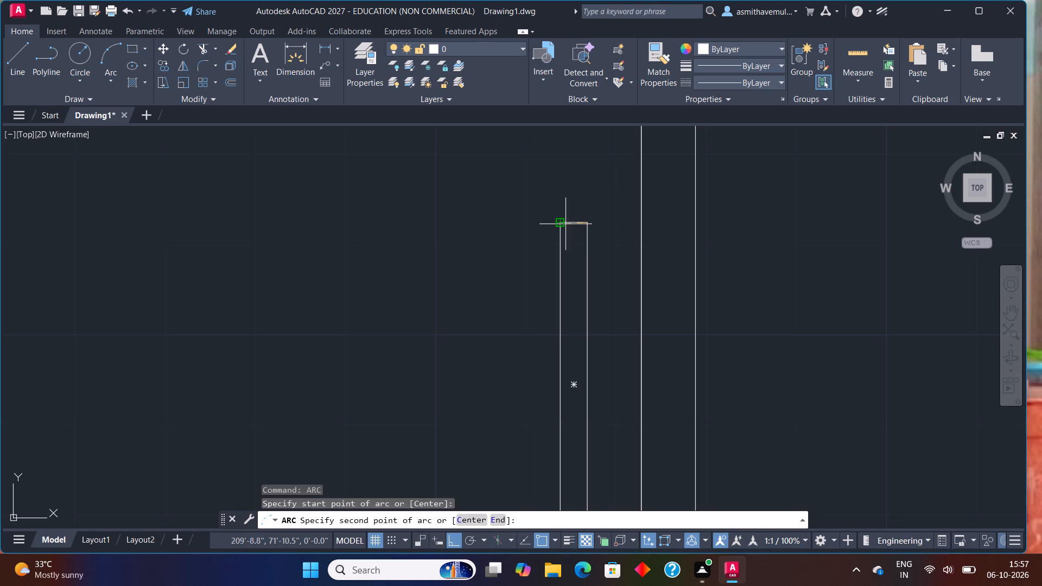
{"action": "left_click", "coordinate": [562, 222]}
{"action": "scroll", "coordinate": [473, 250], "scroll_direction": "down", "scroll_amount": 2}
{"action": "middle_click_drag", "start_coordinate": [391, 339], "coordinate": [474, 264]}
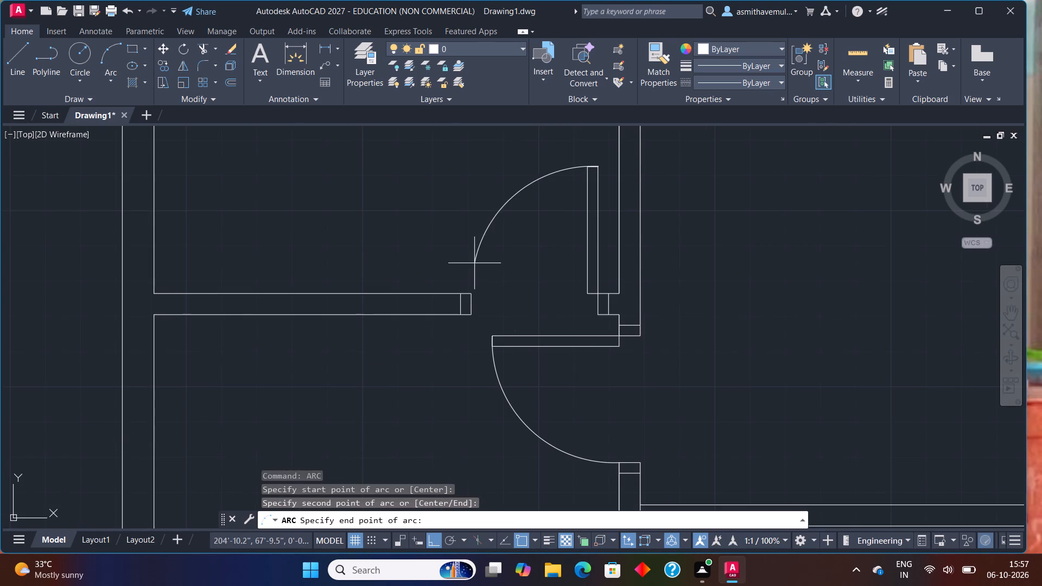
{"action": "left_click", "coordinate": [471, 290]}
Trim the leftover vertical line segments crossing the horizontal partition at both lower corners of the upper middle room.
{"action": "scroll", "coordinate": [517, 289], "scroll_direction": "down", "scroll_amount": 3}
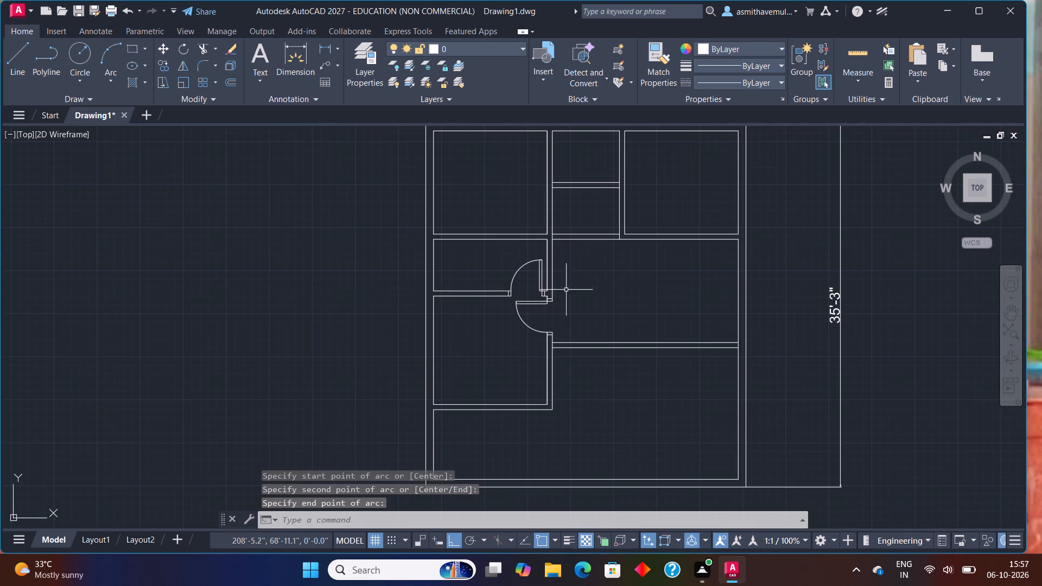
{"action": "middle_click_drag", "start_coordinate": [623, 276], "coordinate": [620, 295]}
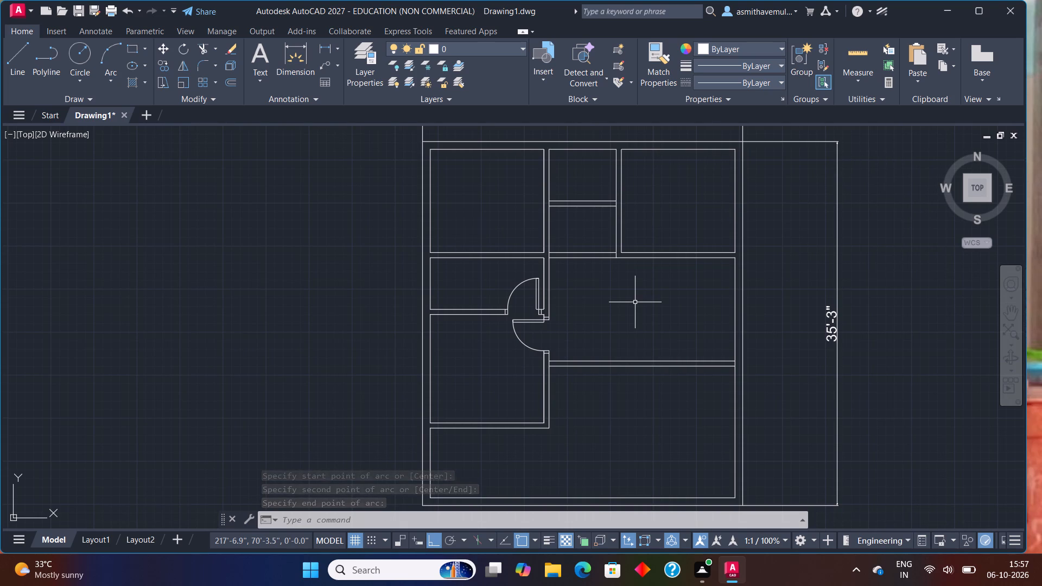
{"action": "scroll", "coordinate": [568, 241], "scroll_direction": "up", "scroll_amount": 2}
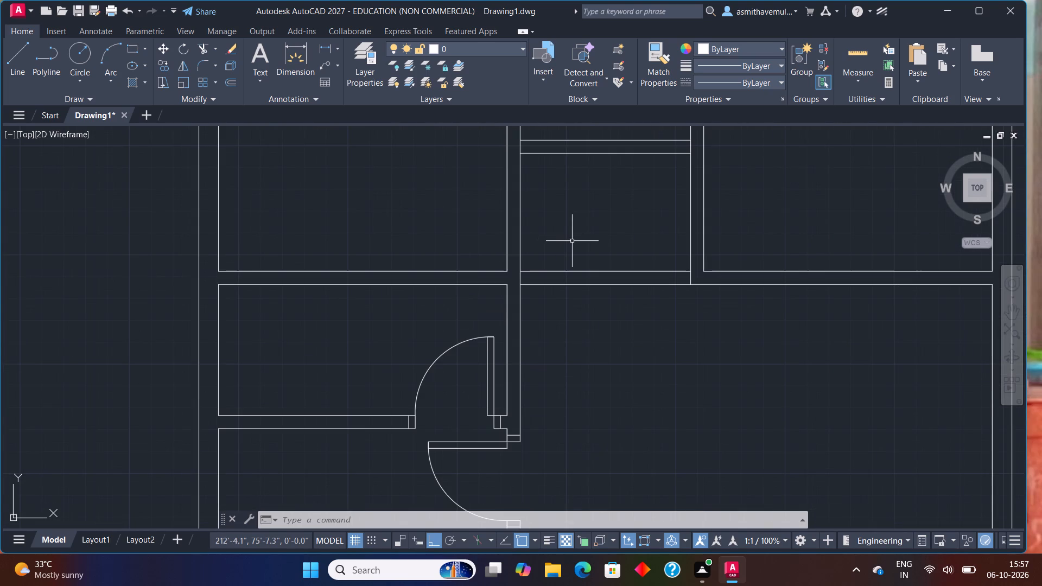
{"action": "type", "text": "TRIM"}
{"action": "key", "text": "Return"}
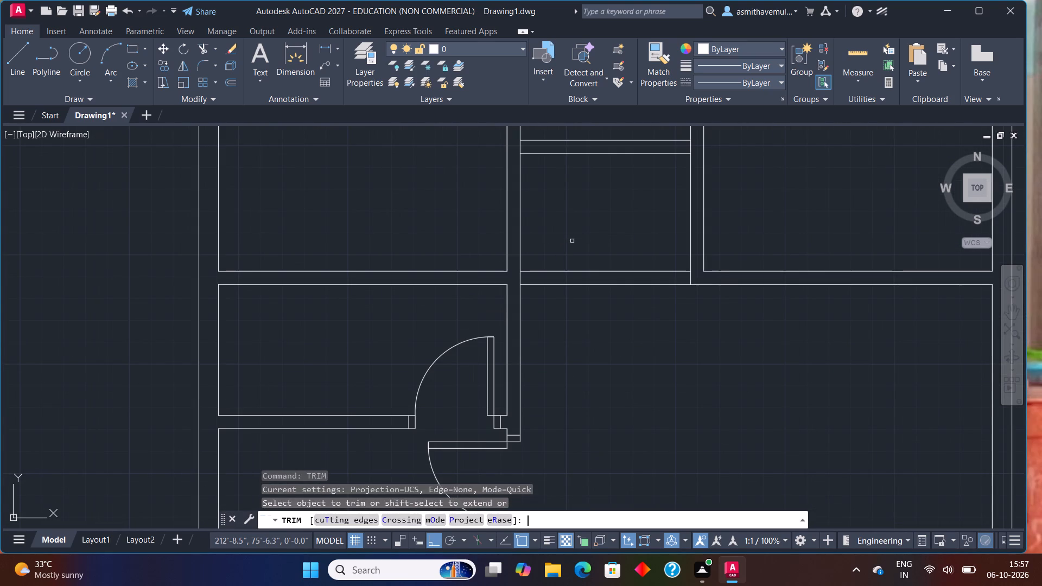
{"action": "scroll", "coordinate": [507, 259], "scroll_direction": "up", "scroll_amount": 1}
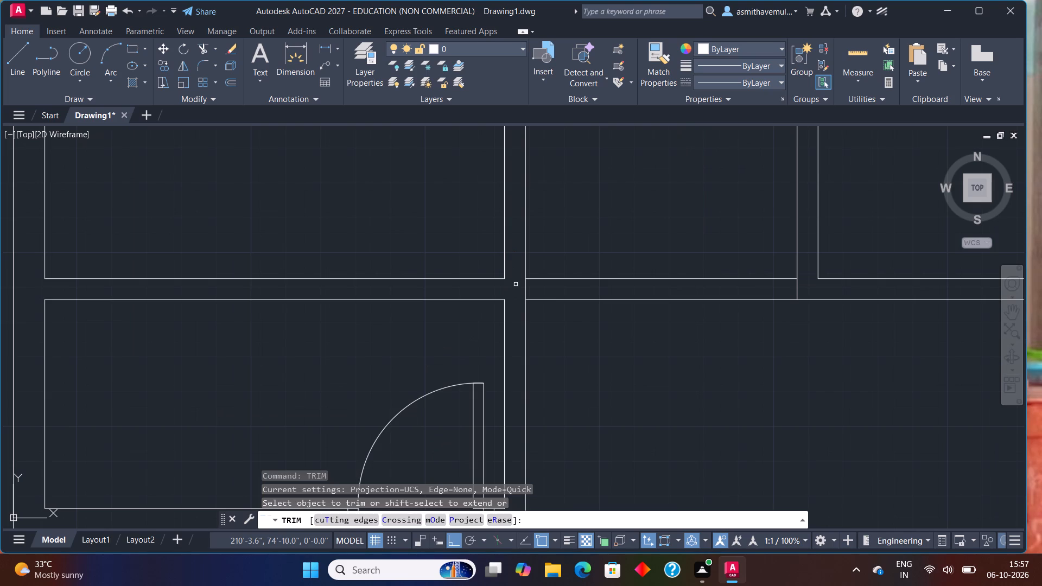
{"action": "left_click_drag", "start_coordinate": [516, 284], "coordinate": [525, 289]}
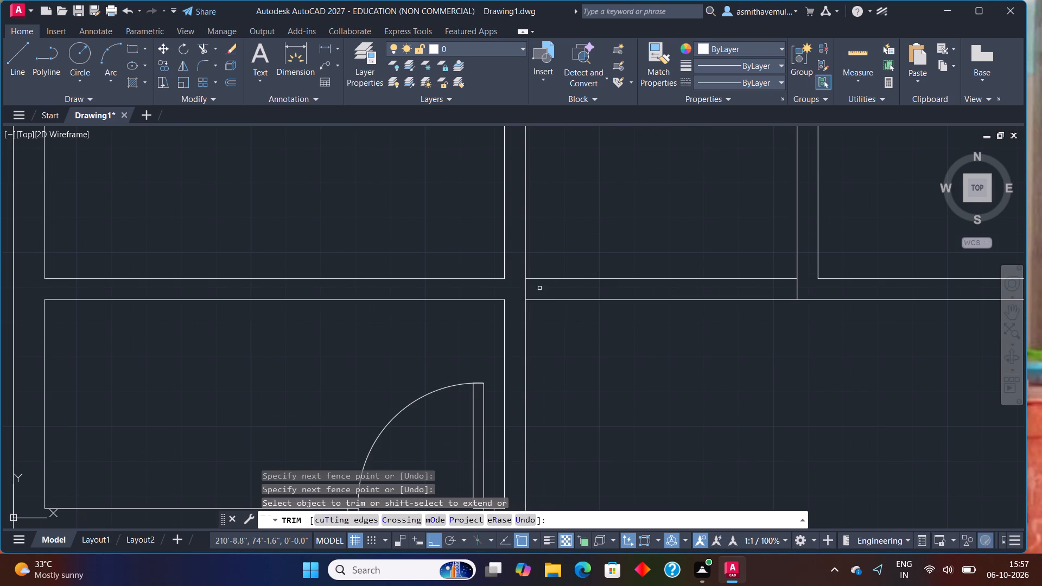
{"action": "left_click_drag", "start_coordinate": [530, 288], "coordinate": [514, 288]}
{"action": "left_click_drag", "start_coordinate": [787, 288], "coordinate": [803, 289]}
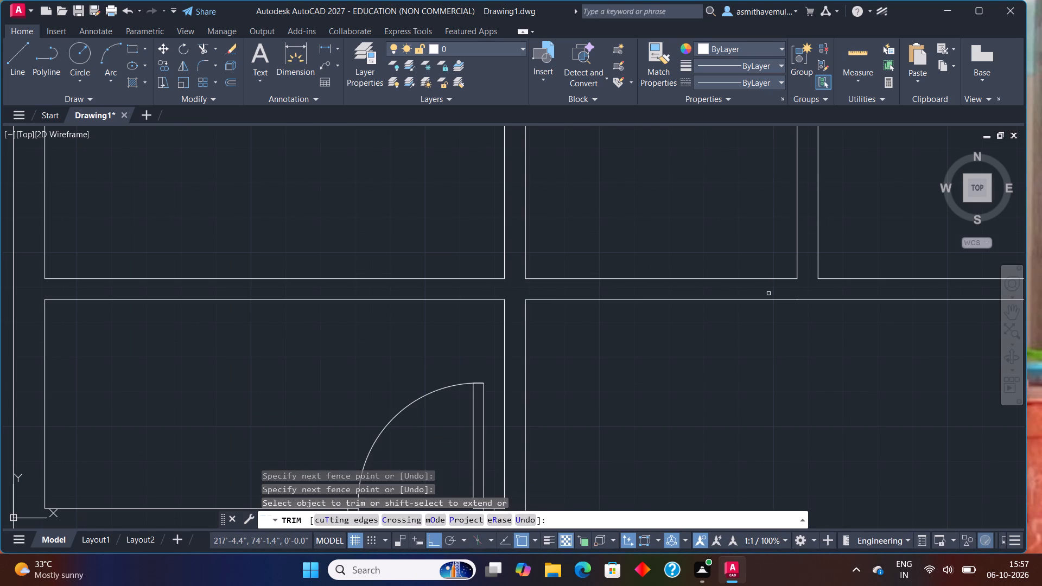
{"action": "key", "text": "Escape"}
Draw a line across the partition below the upper middle room, starting 3" right of the room's lower-left inner corner.
{"action": "key", "text": "l"}
{"action": "key", "text": "Return"}
{"action": "type", "text": "FROM"}
{"action": "key", "text": "Return"}
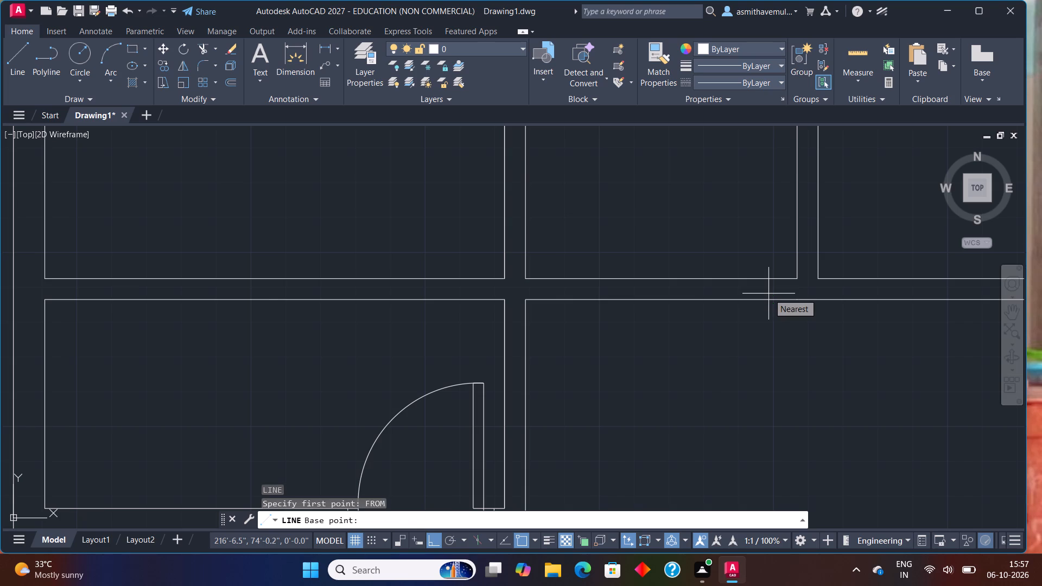
{"action": "left_click", "coordinate": [528, 279]}
{"action": "type", "text": "@3"}
{"action": "type", "text": "\",0"}
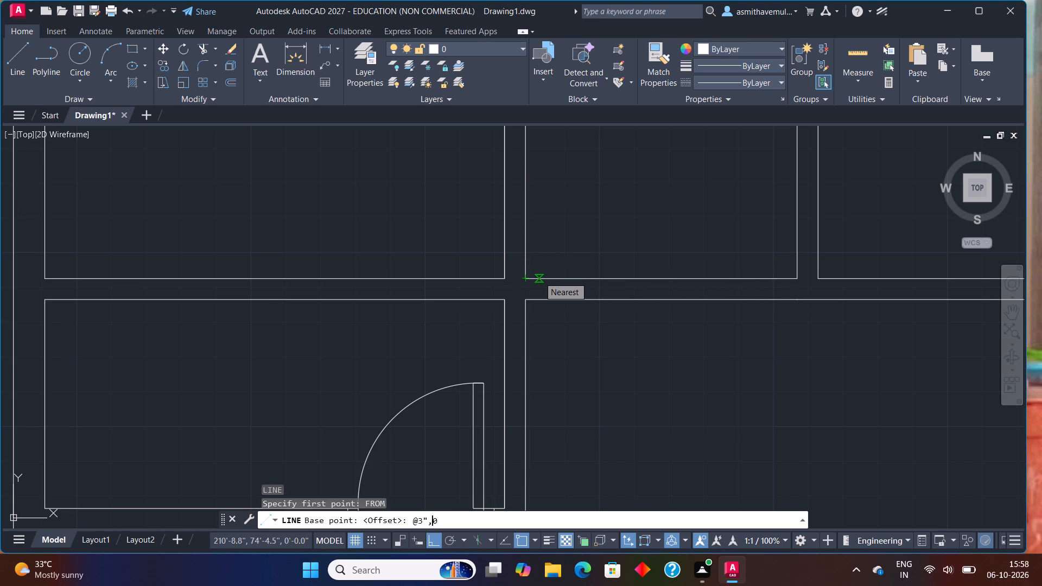
{"action": "key", "text": "Return"}
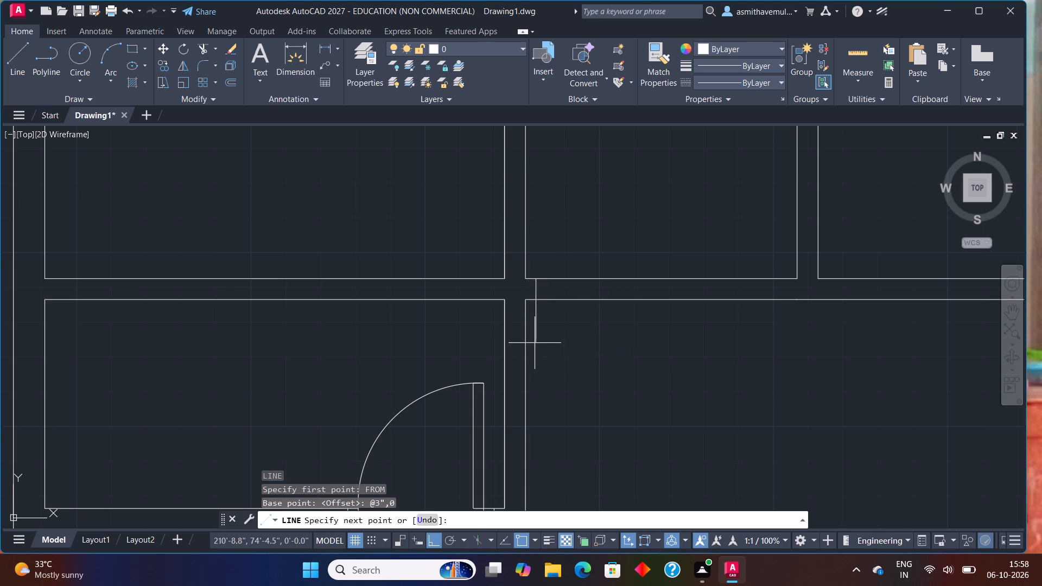
{"action": "scroll", "coordinate": [505, 287], "scroll_direction": "up", "scroll_amount": 2}
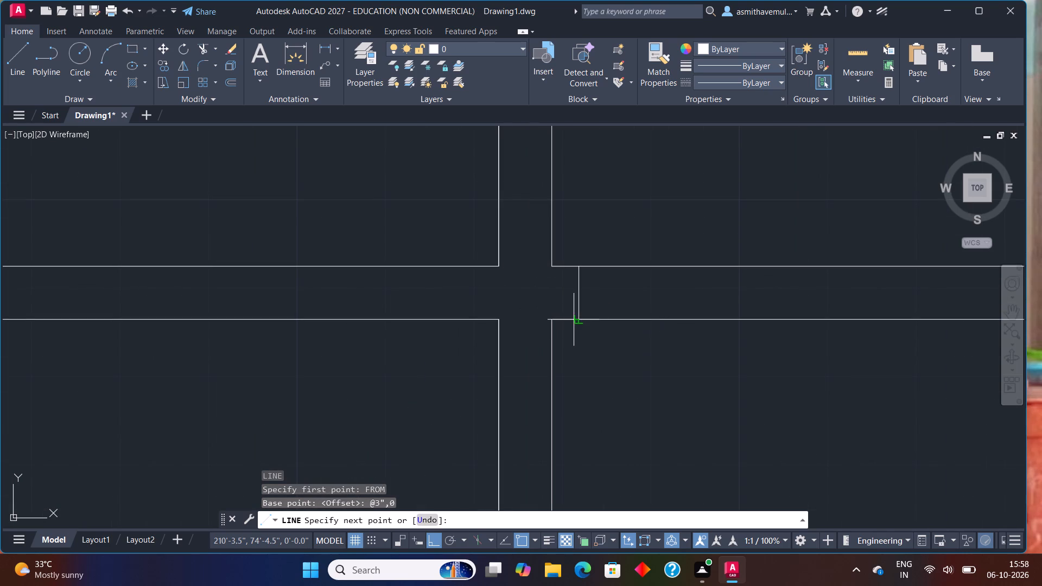
{"action": "left_click", "coordinate": [579, 320]}
{"action": "key", "text": "Escape"}
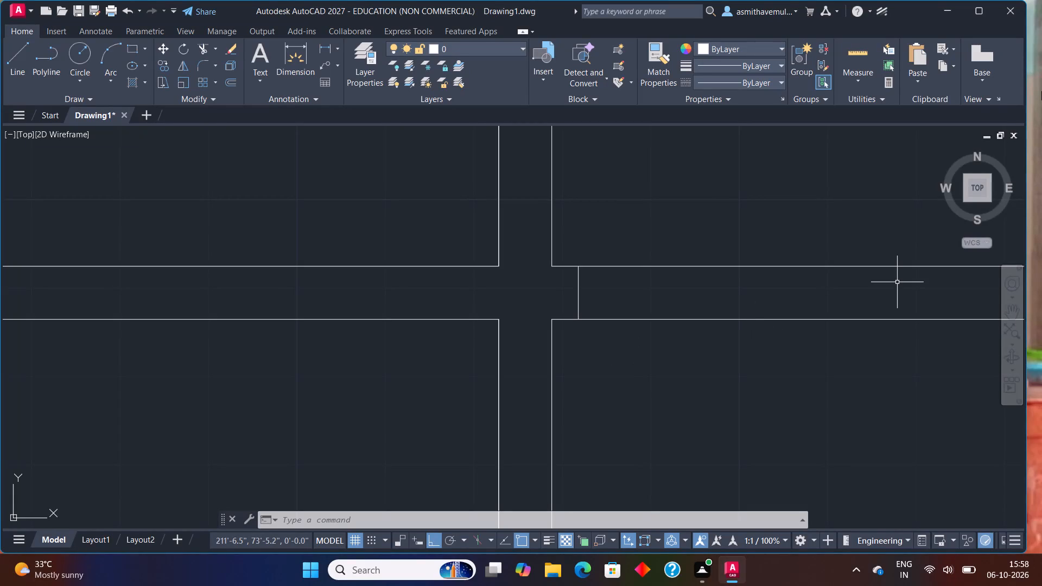
Draw a line across the partition below the upper middle room, starting 3" left of the room's lower-right inner corner.
{"action": "scroll", "coordinate": [728, 244], "scroll_direction": "down", "scroll_amount": 1}
{"action": "scroll", "coordinate": [768, 320], "scroll_direction": "down", "scroll_amount": 1}
{"action": "middle_click_drag", "start_coordinate": [769, 322], "coordinate": [716, 309]}
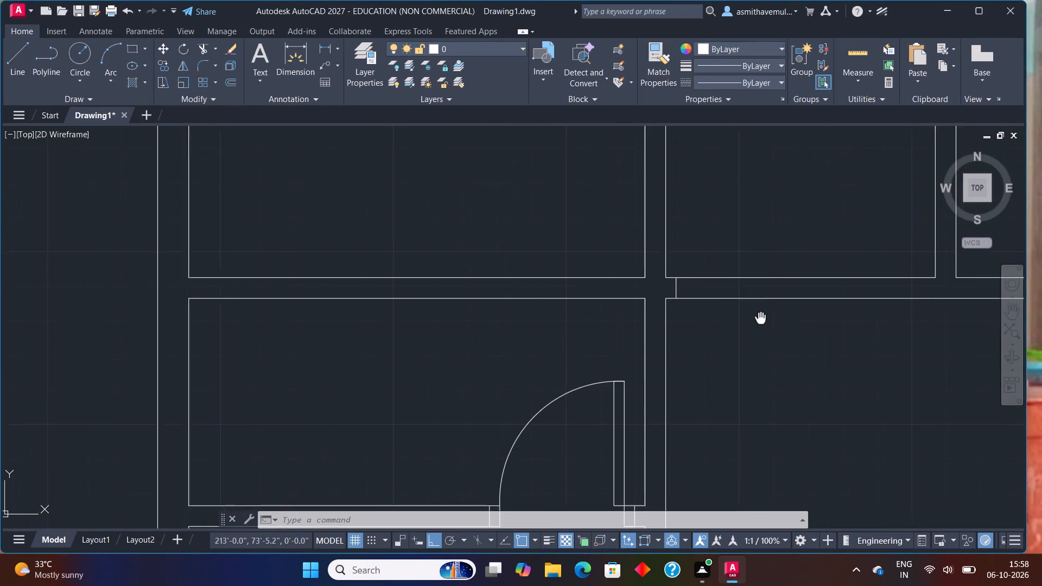
{"action": "middle_click_drag", "start_coordinate": [716, 309], "coordinate": [503, 291]}
{"action": "key", "text": "l"}
{"action": "key", "text": "Return"}
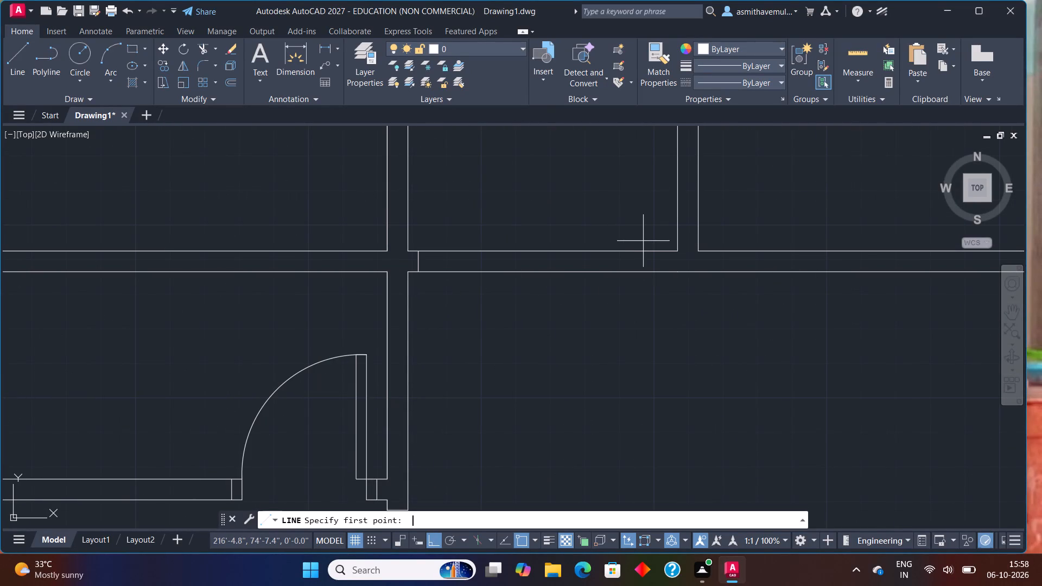
{"action": "type", "text": "FROM"}
{"action": "key", "text": "Return"}
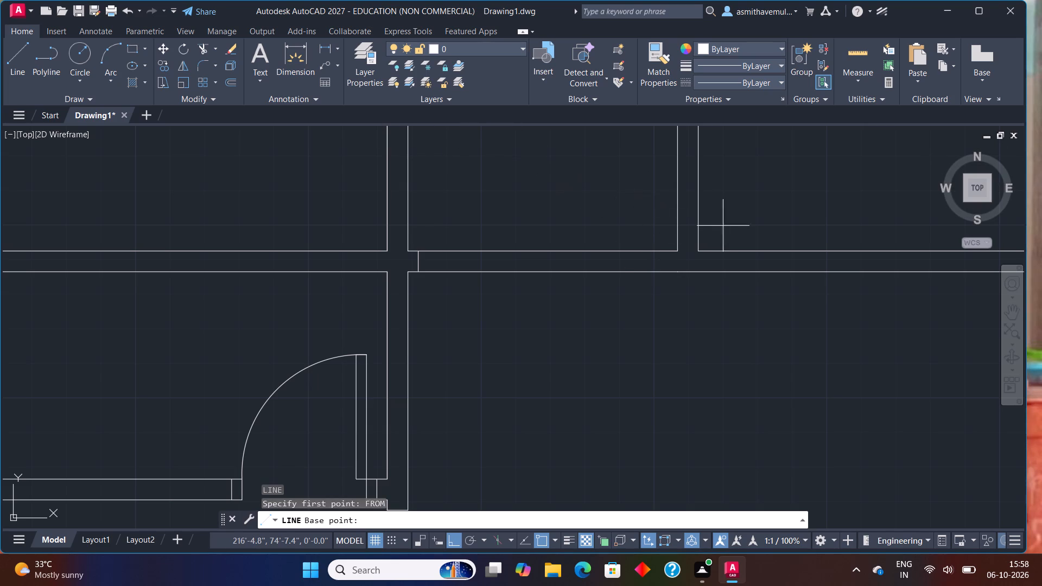
{"action": "left_click", "coordinate": [680, 251]}
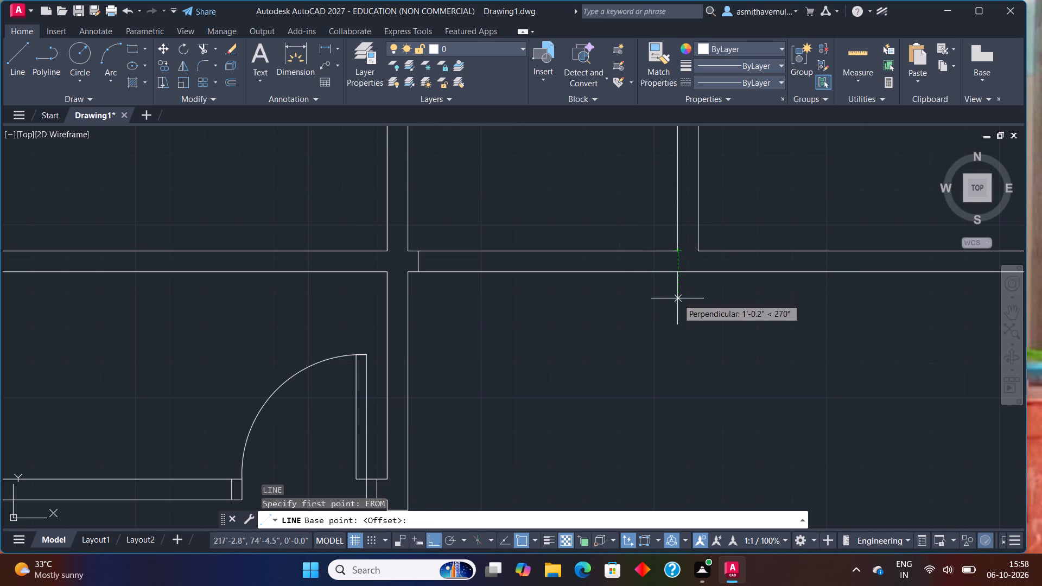
{"action": "type", "text": "@-3\","}
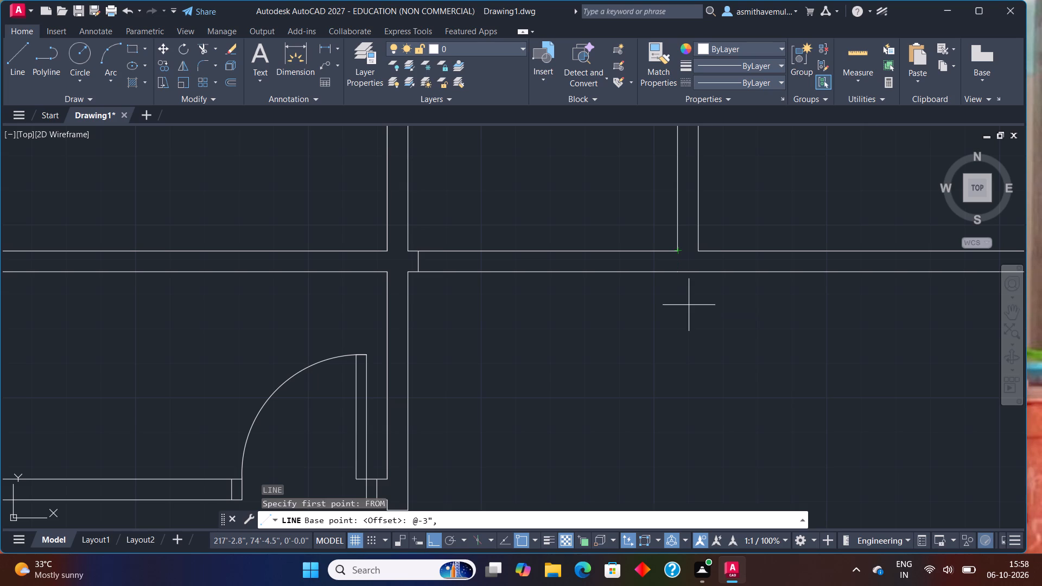
{"action": "key", "text": "0"}
{"action": "key", "text": "Return"}
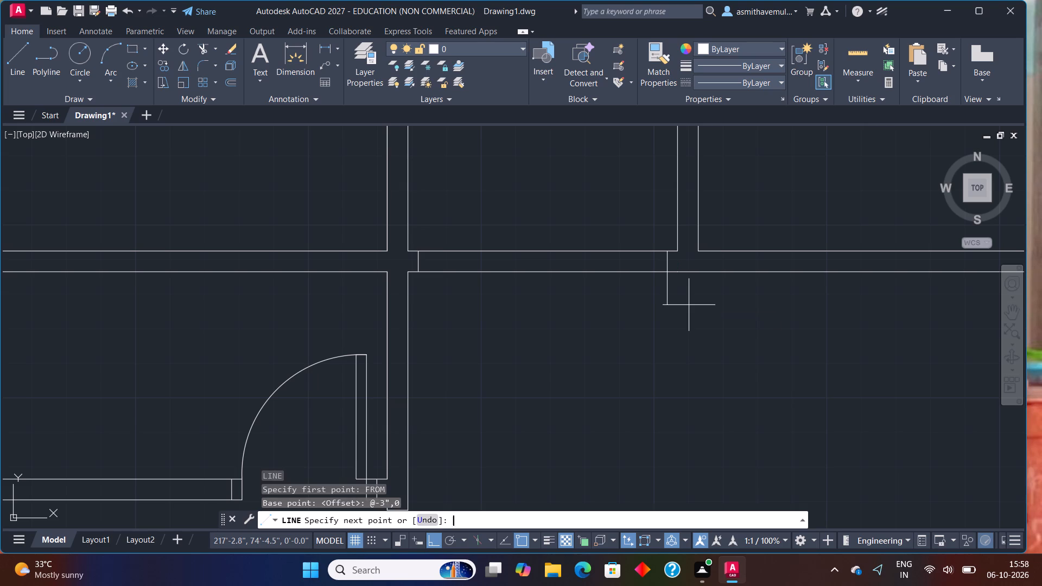
{"action": "scroll", "coordinate": [650, 270], "scroll_direction": "up", "scroll_amount": 1}
{"action": "left_click", "coordinate": [677, 272]}
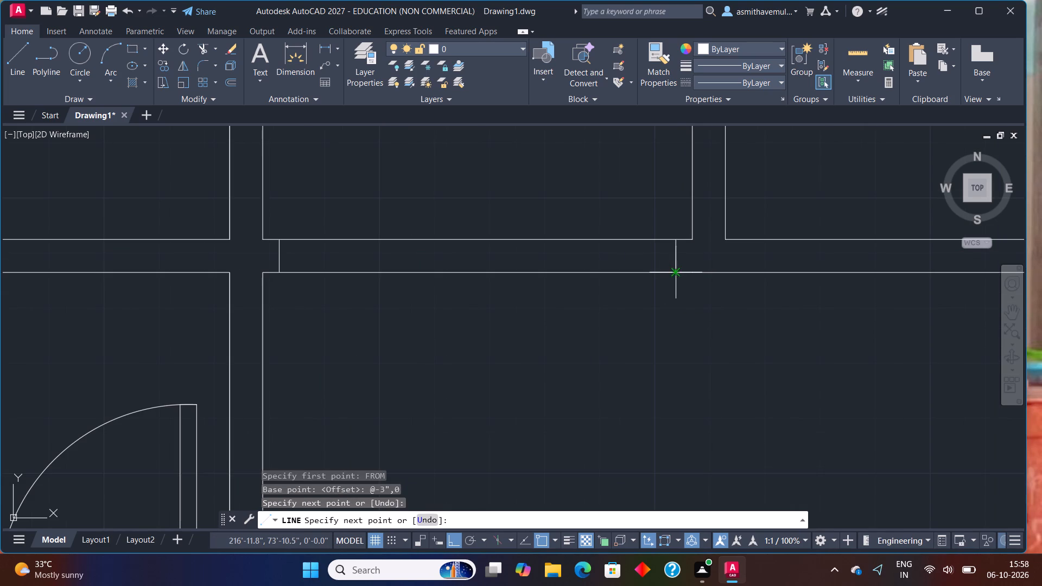
{"action": "key", "text": "Escape"}
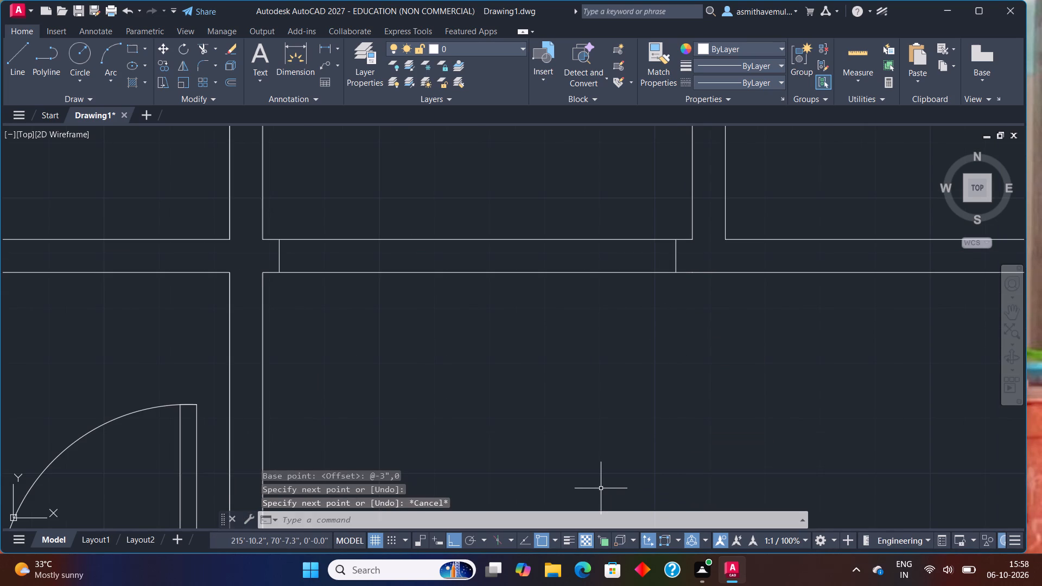
Trim both partition lines between the two 3" offset end lines to open the wall below the upper middle room.
{"action": "type", "text": "TRIM"}
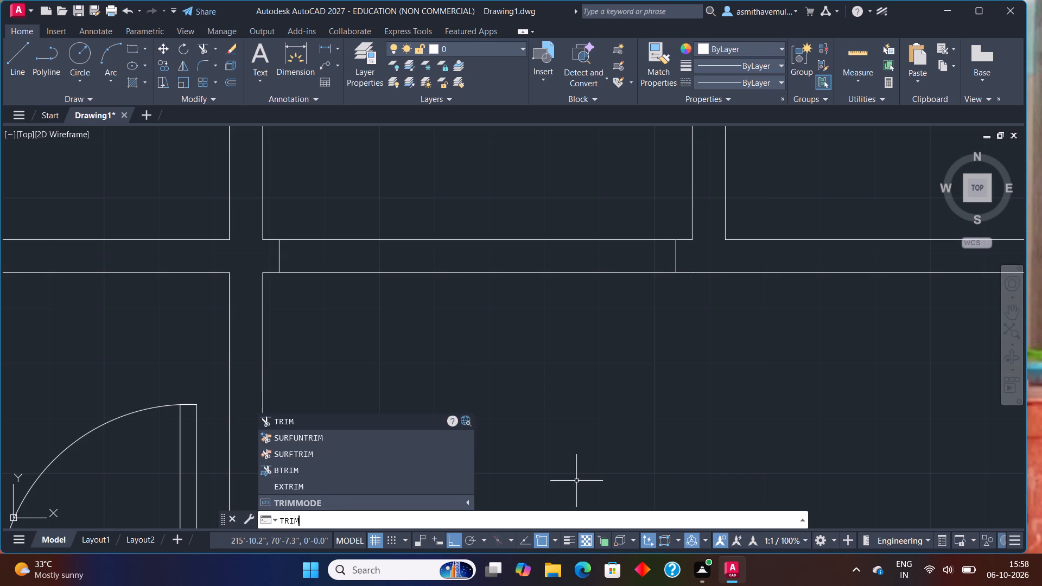
{"action": "key", "text": "Return"}
{"action": "left_click_drag", "start_coordinate": [529, 192], "coordinate": [479, 327]}
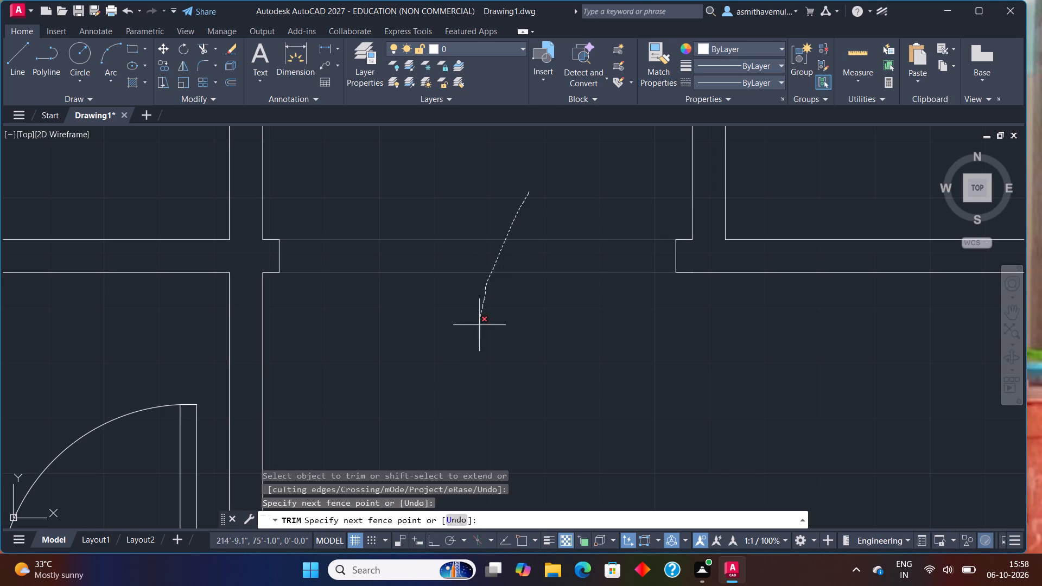
{"action": "left_click_drag", "start_coordinate": [479, 327], "coordinate": [478, 327]}
{"action": "key", "text": "Escape"}
{"action": "scroll", "coordinate": [482, 318], "scroll_direction": "down", "scroll_amount": 2}
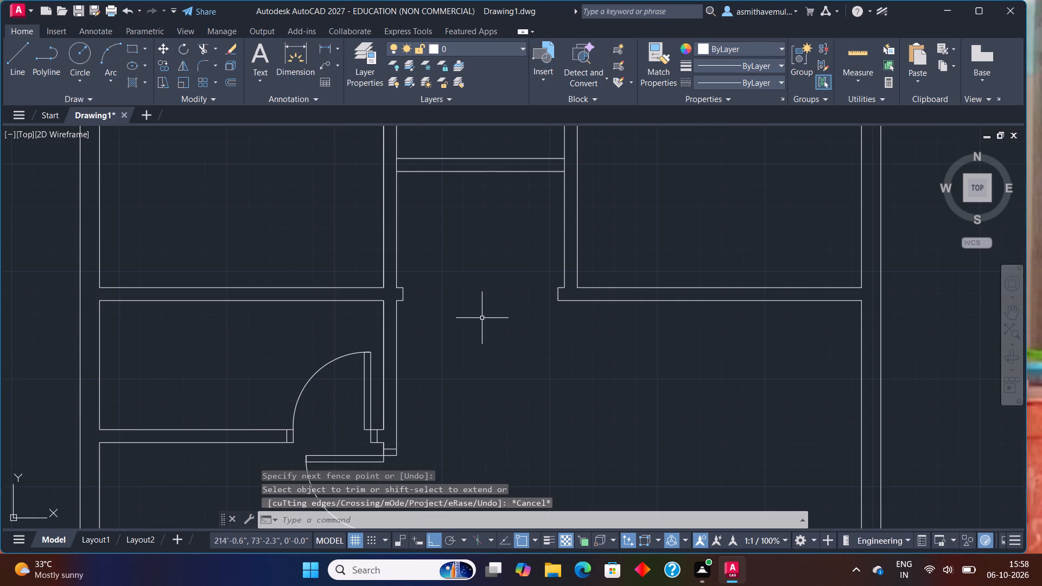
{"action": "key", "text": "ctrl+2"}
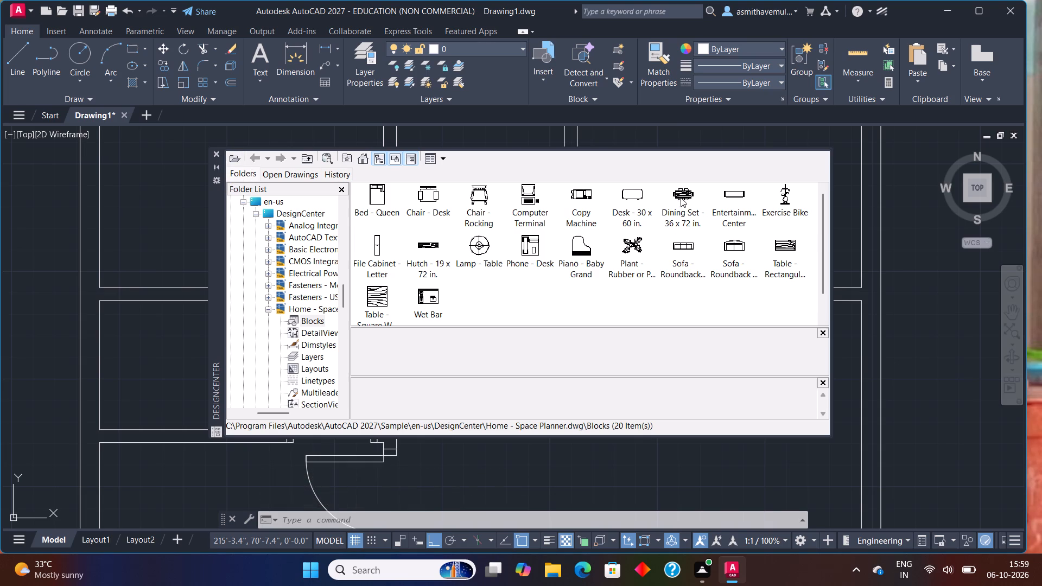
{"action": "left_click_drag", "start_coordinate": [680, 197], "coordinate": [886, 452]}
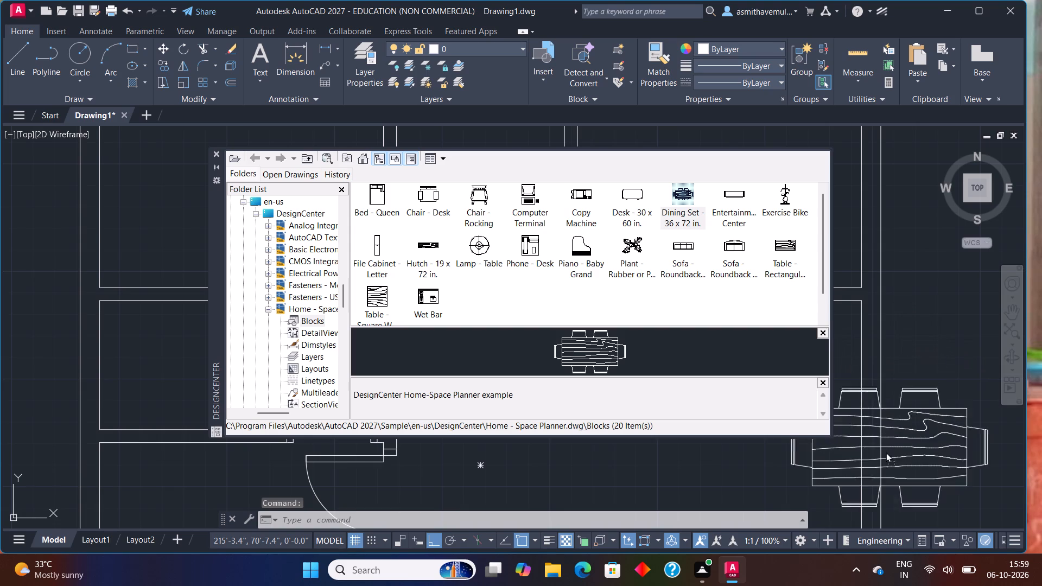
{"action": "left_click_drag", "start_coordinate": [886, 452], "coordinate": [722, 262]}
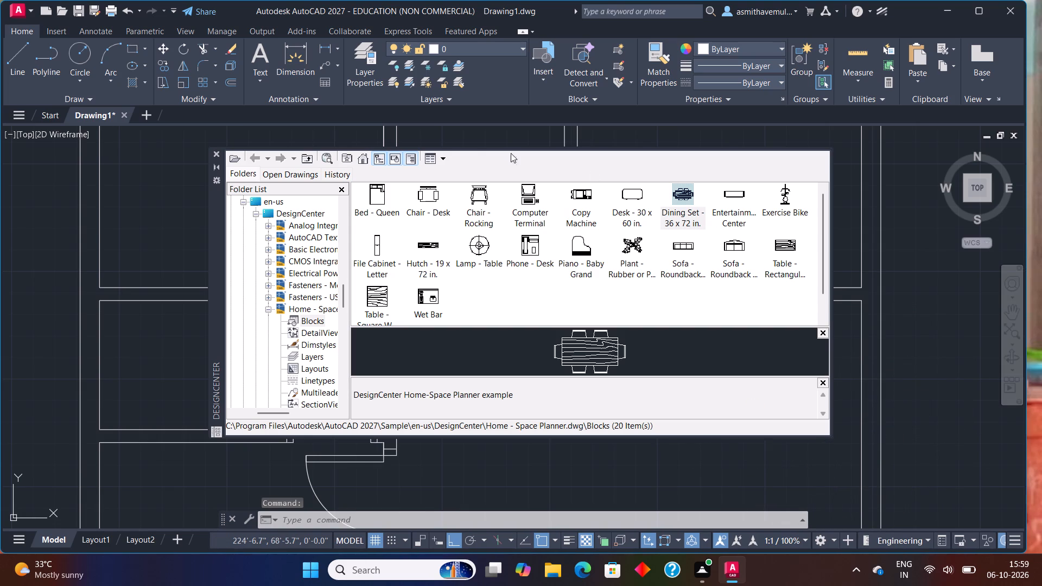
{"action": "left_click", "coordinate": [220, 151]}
Draw a line across the upper-right room's west partition, starting 3" above the room's lower-left inner corner.
{"action": "scroll", "coordinate": [407, 265], "scroll_direction": "down", "scroll_amount": 4}
{"action": "scroll", "coordinate": [469, 306], "scroll_direction": "up", "scroll_amount": 1}
{"action": "middle_click_drag", "start_coordinate": [461, 302], "coordinate": [460, 304]}
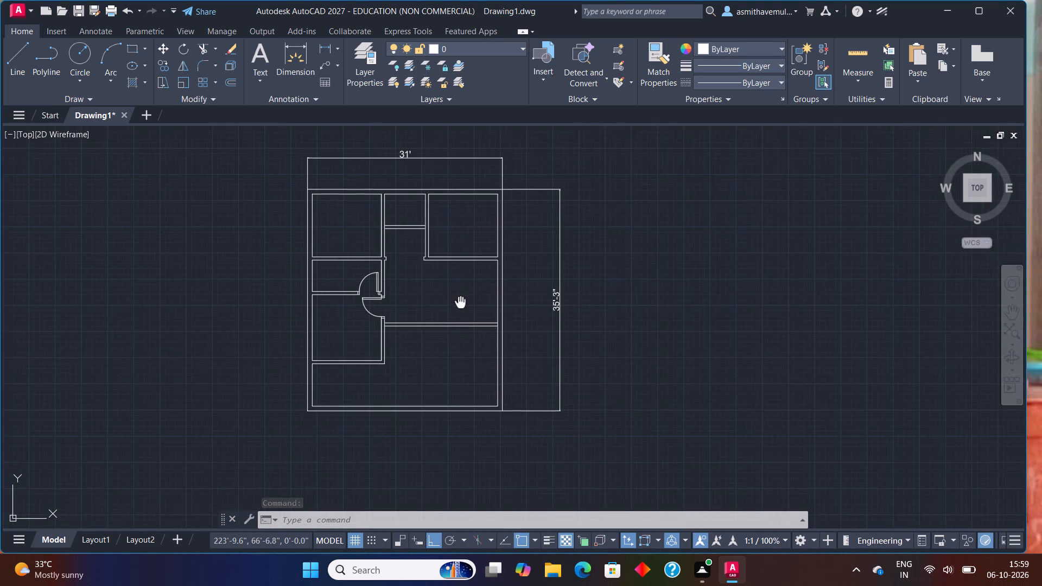
{"action": "middle_click_drag", "start_coordinate": [460, 304], "coordinate": [452, 321]}
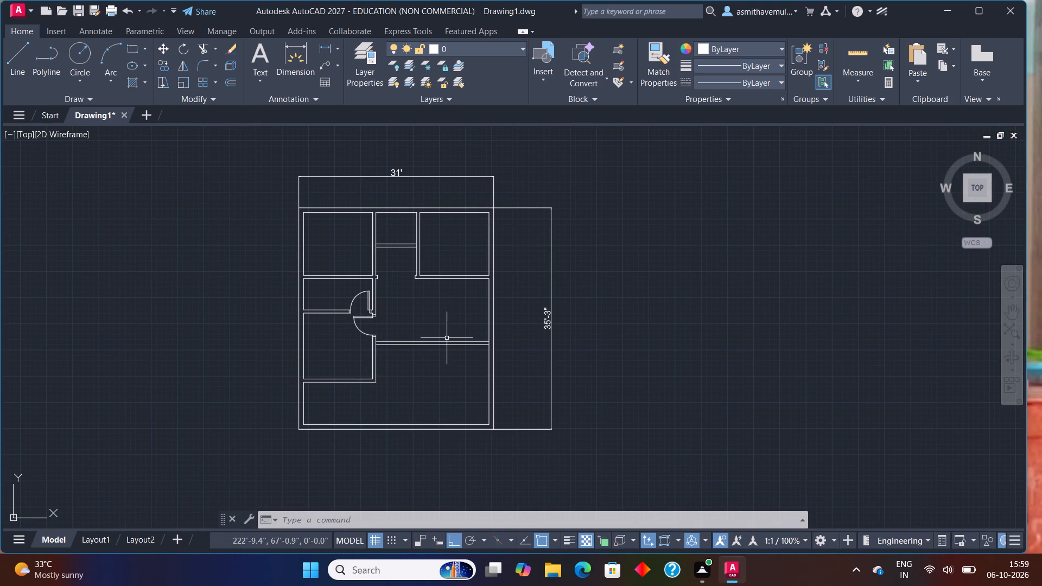
{"action": "scroll", "coordinate": [503, 271], "scroll_direction": "up", "scroll_amount": 1}
{"action": "scroll", "coordinate": [455, 224], "scroll_direction": "up", "scroll_amount": 1}
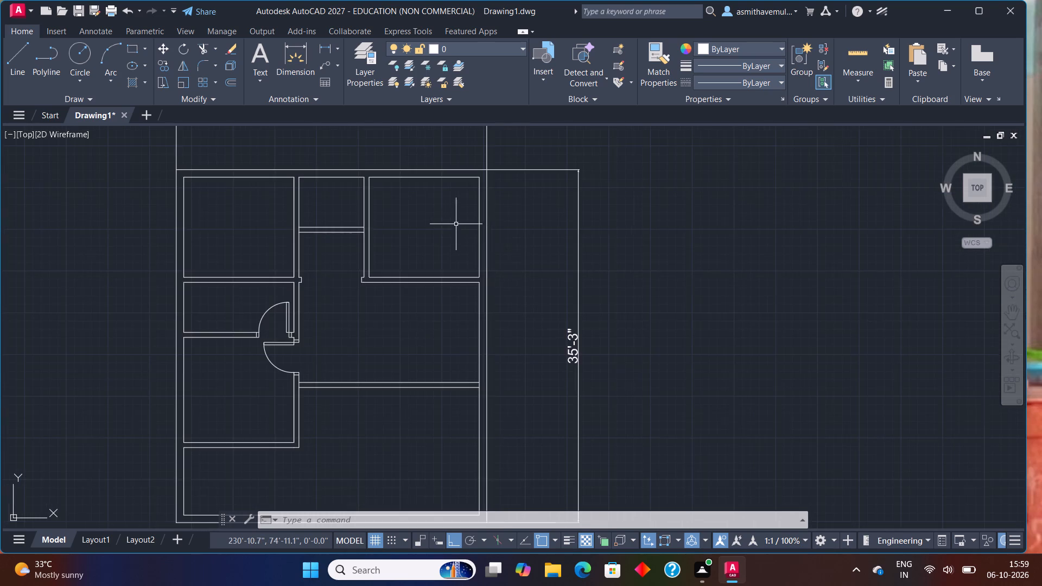
{"action": "middle_click_drag", "start_coordinate": [421, 254], "coordinate": [501, 270]}
{"action": "scroll", "coordinate": [485, 262], "scroll_direction": "up", "scroll_amount": 1}
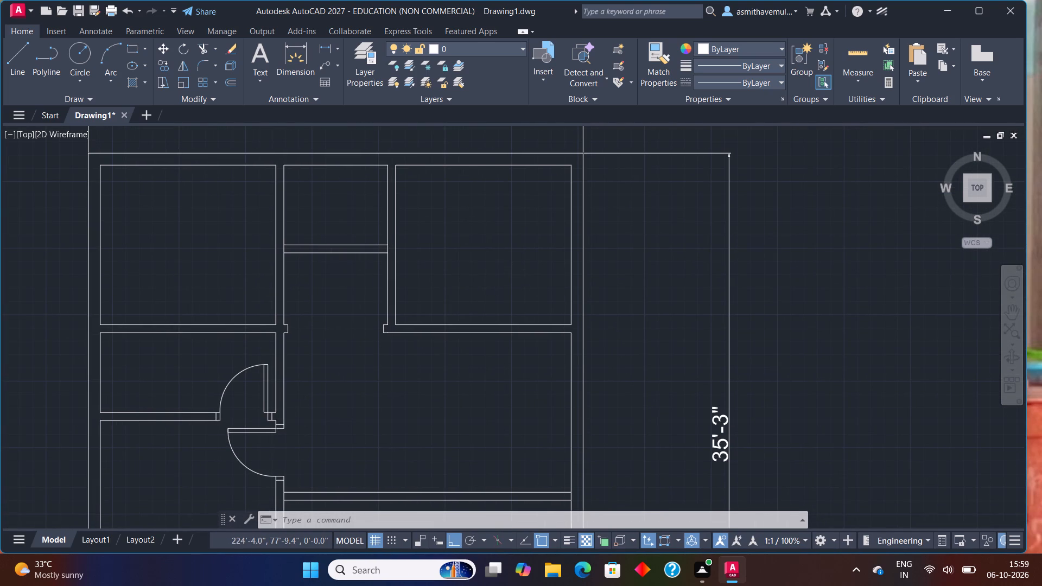
{"action": "key", "text": "l"}
{"action": "key", "text": "Return"}
{"action": "type", "text": "FROM"}
{"action": "key", "text": "Return"}
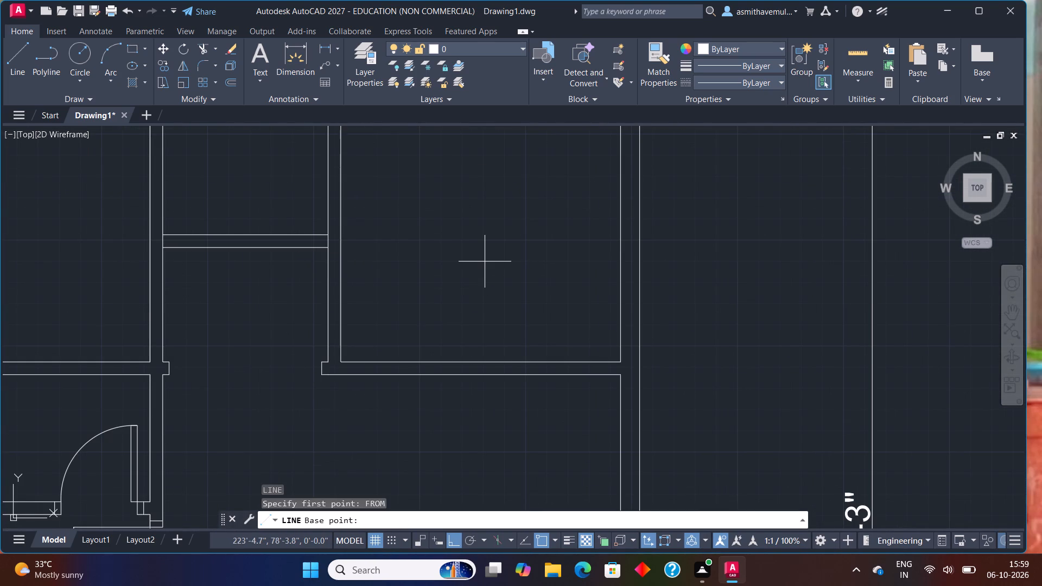
{"action": "left_click", "coordinate": [344, 364]}
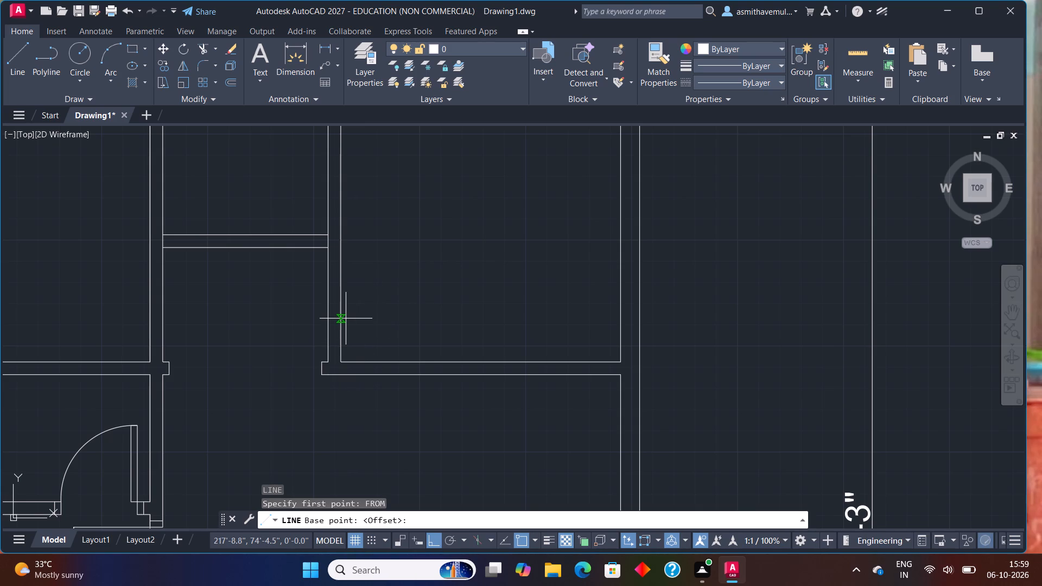
{"action": "type", "text": "@0,3\""}
{"action": "key", "text": "Return"}
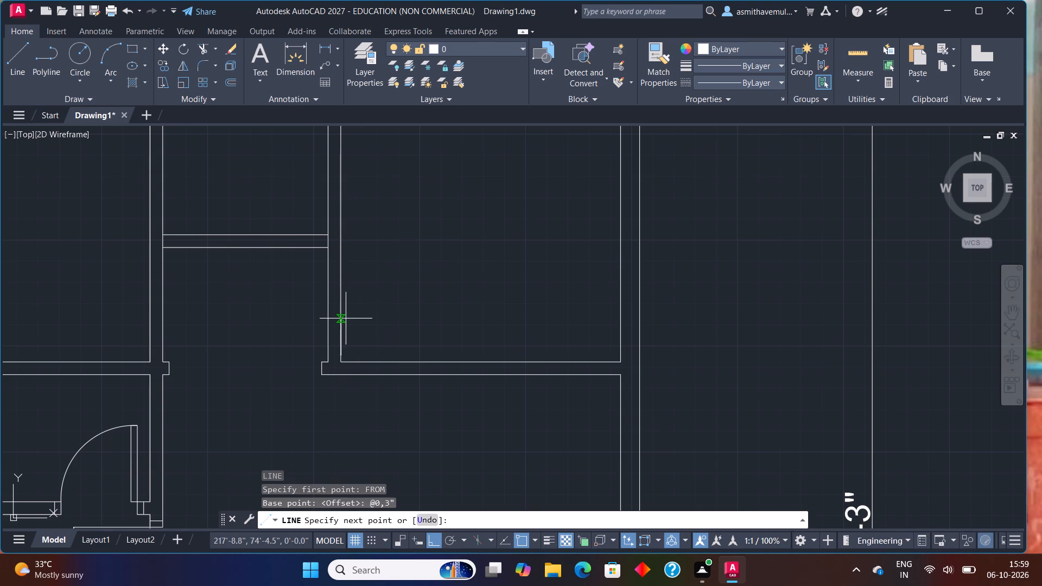
{"action": "scroll", "coordinate": [346, 360], "scroll_direction": "up", "scroll_amount": 2}
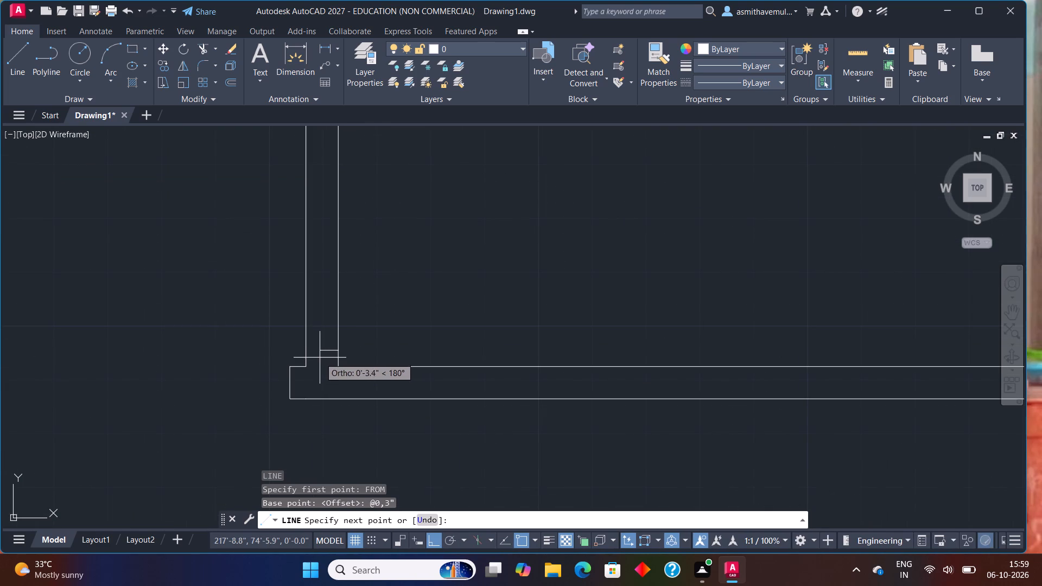
{"action": "left_click", "coordinate": [306, 352]}
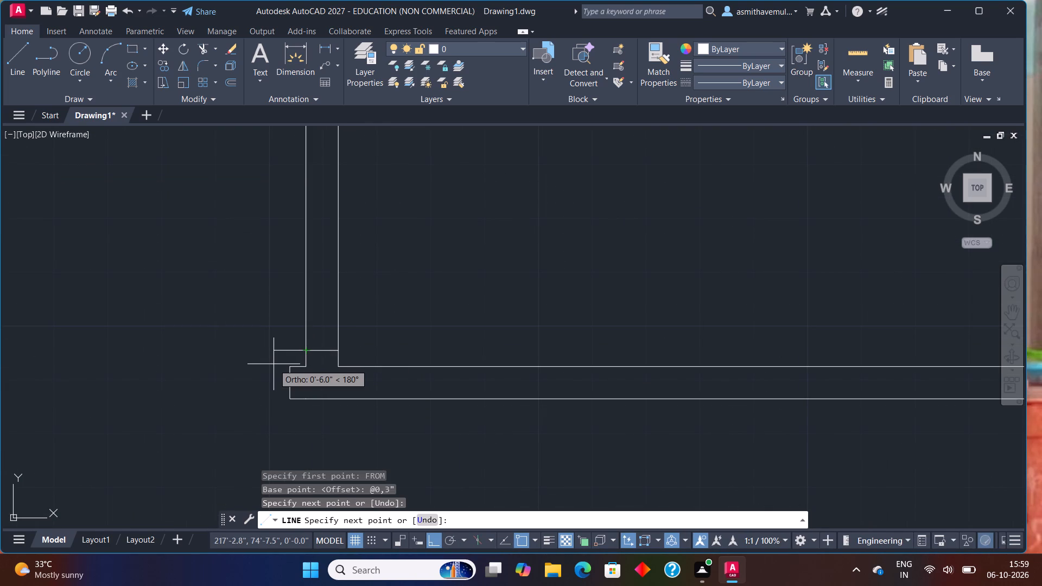
{"action": "key", "text": "Escape"}
Offset the short line across the upper-right room's west partition 3" upward to form the lower door frame.
{"action": "key", "text": "o"}
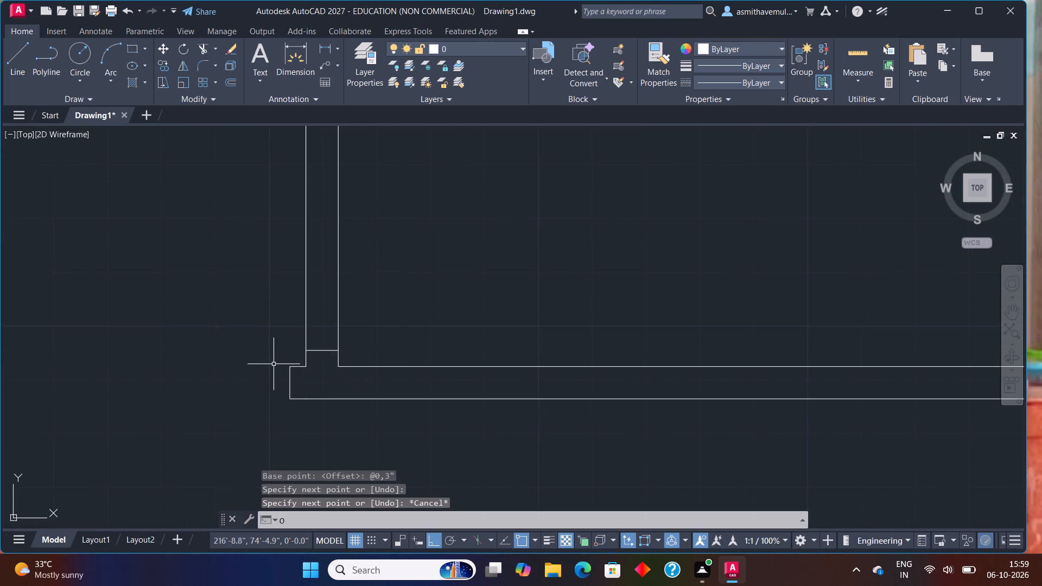
{"action": "key", "text": "Return"}
{"action": "key", "text": "3"}
{"action": "key", "text": "shift+quotedbl"}
{"action": "key", "text": "Return"}
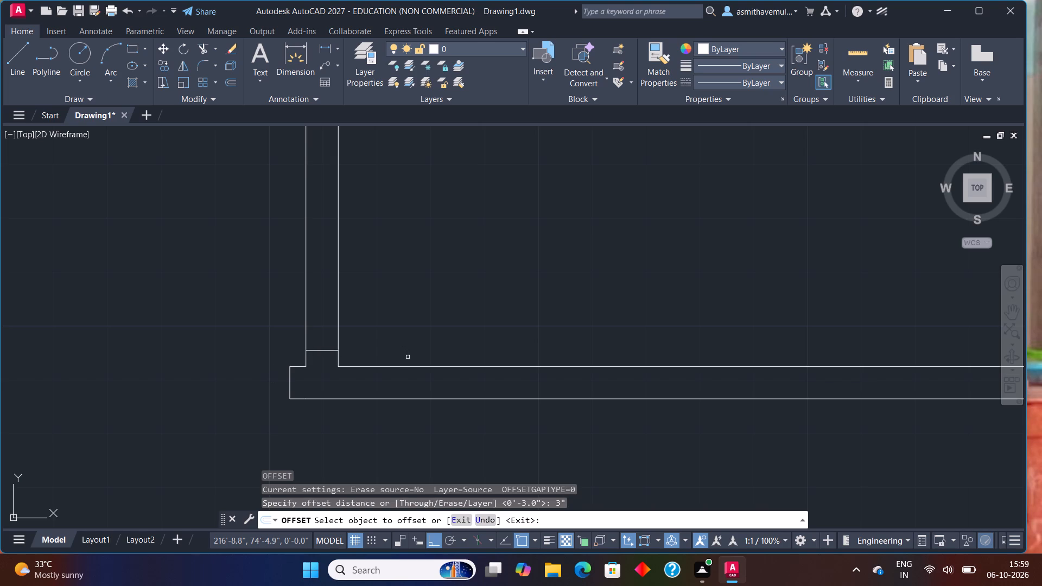
{"action": "left_click_drag", "start_coordinate": [326, 349], "coordinate": [324, 326]}
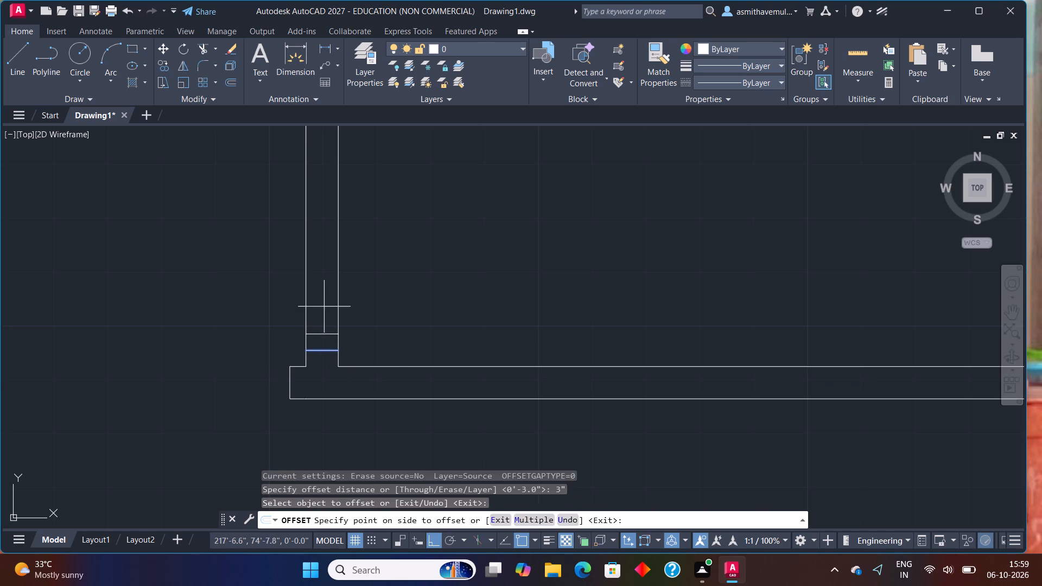
{"action": "left_click", "coordinate": [324, 307]}
{"action": "scroll", "coordinate": [329, 302], "scroll_direction": "down", "scroll_amount": 1}
{"action": "middle_click_drag", "start_coordinate": [479, 259], "coordinate": [563, 315]}
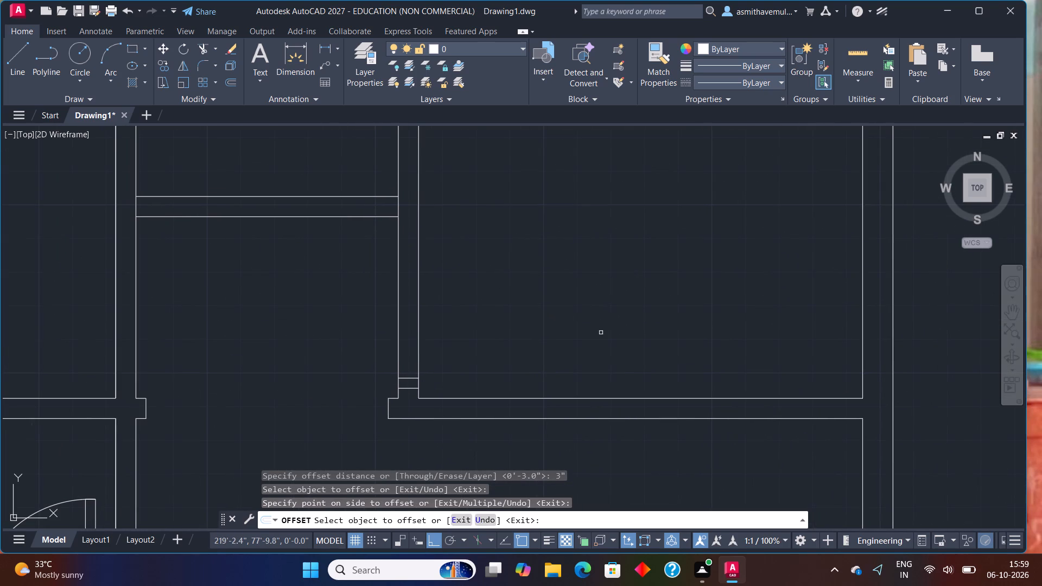
{"action": "key", "text": "Escape"}
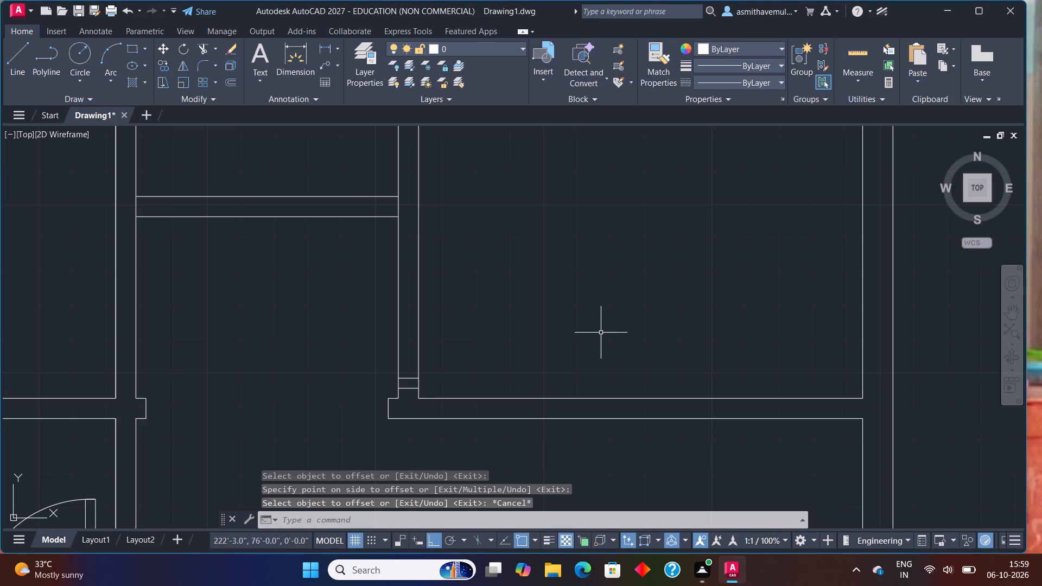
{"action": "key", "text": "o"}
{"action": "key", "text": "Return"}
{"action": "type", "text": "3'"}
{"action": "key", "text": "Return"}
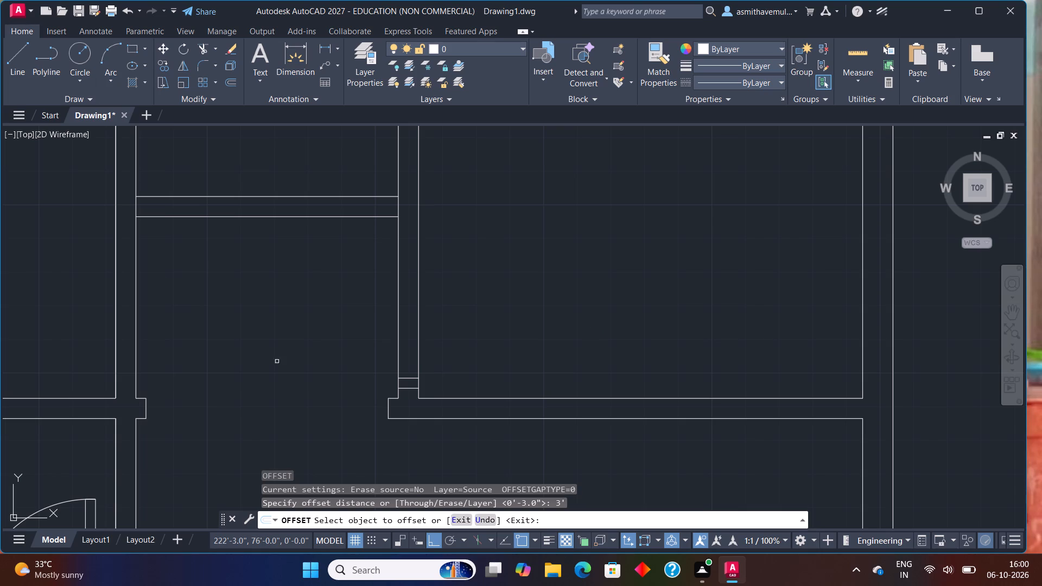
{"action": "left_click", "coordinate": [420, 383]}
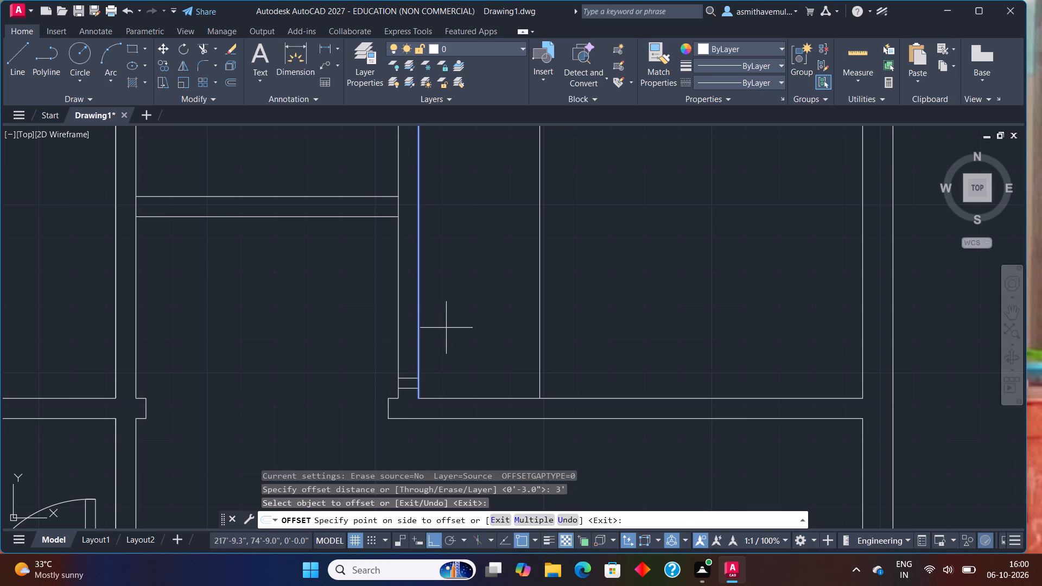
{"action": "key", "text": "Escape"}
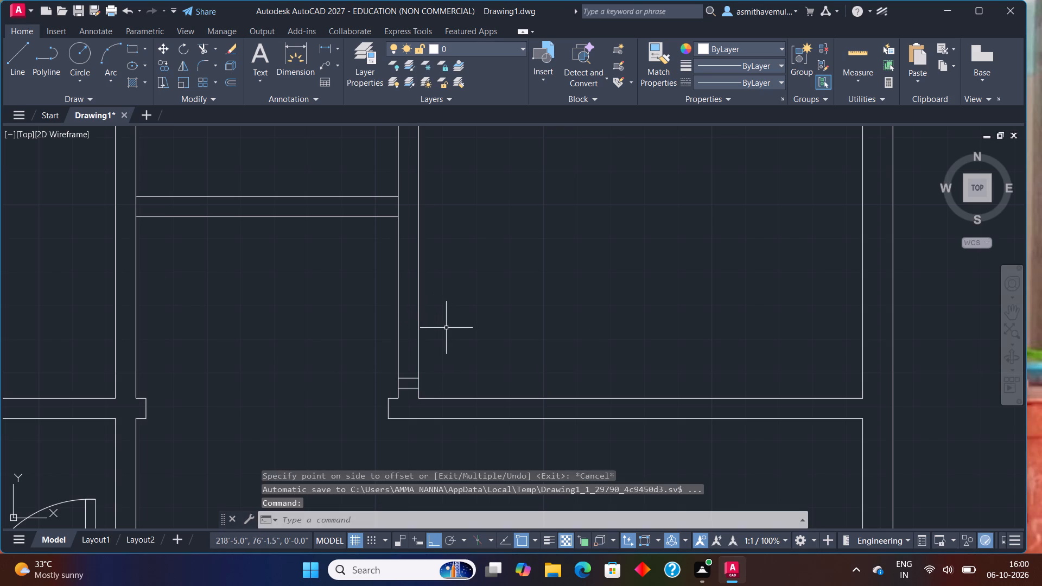
Offset the upper line of the lower door frame 3' upward to mark the door opening in the west partition.
{"action": "key", "text": "o"}
{"action": "key", "text": "Return"}
{"action": "type", "text": "3'"}
{"action": "key", "text": "Return"}
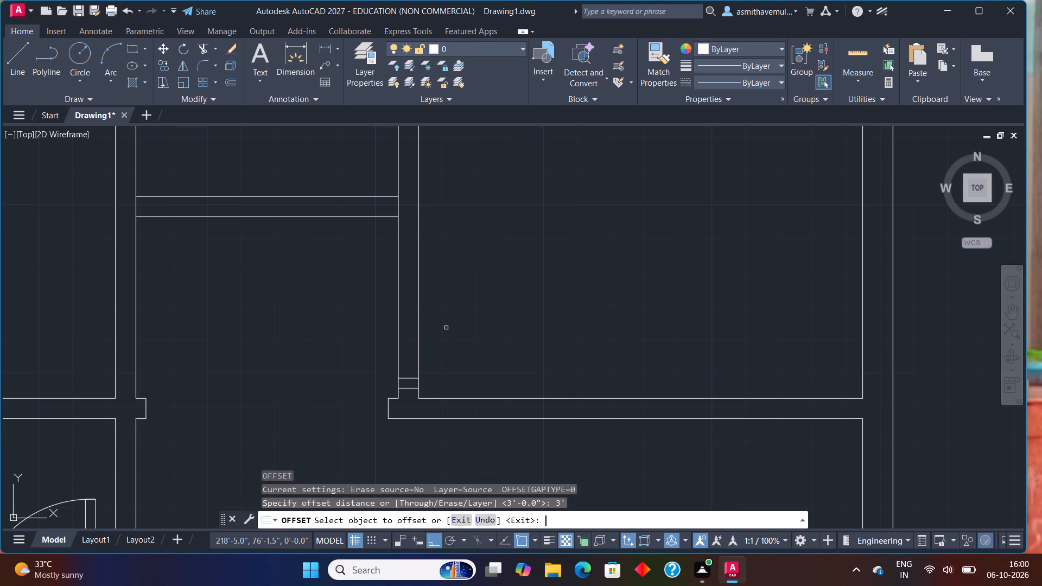
{"action": "scroll", "coordinate": [402, 367], "scroll_direction": "up", "scroll_amount": 1}
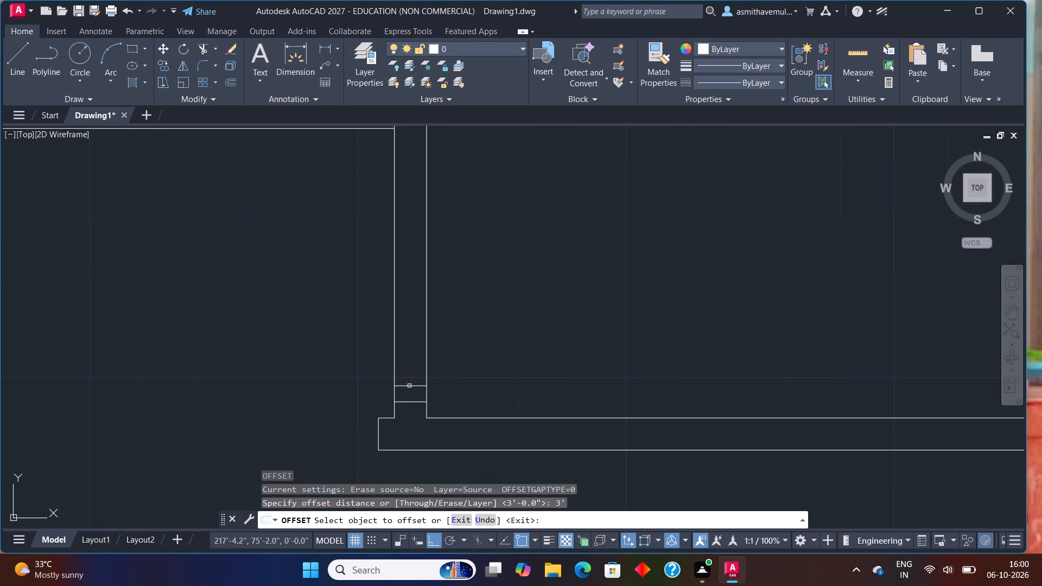
{"action": "left_click", "coordinate": [409, 385]}
{"action": "left_click", "coordinate": [410, 318]}
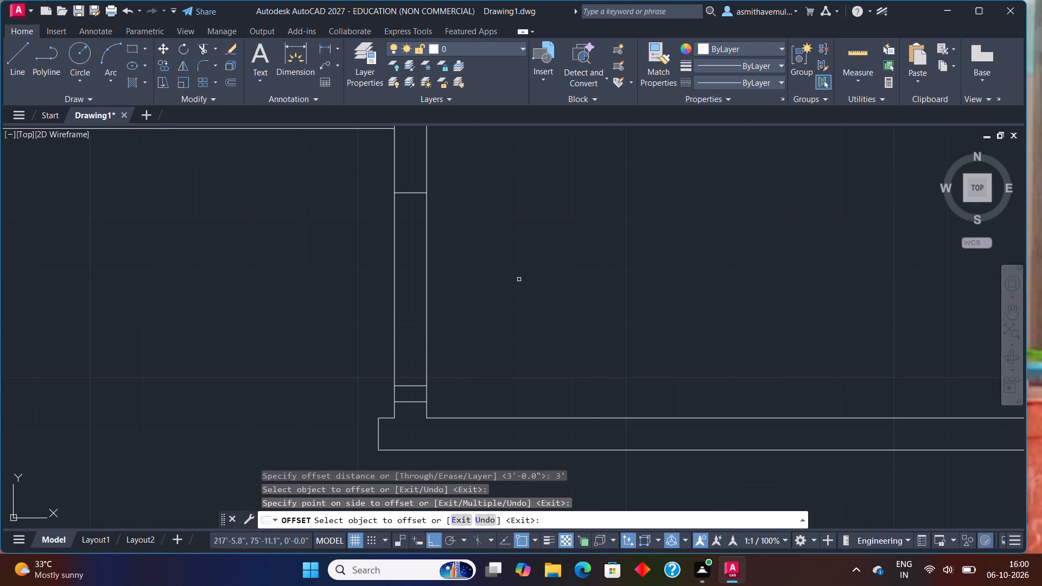
Offset the upper line of the door opening in the upper-right room's west partition 3" upward to form the upper frame.
{"action": "key", "text": "Escape"}
{"action": "key", "text": "o"}
{"action": "key", "text": "Return"}
{"action": "type", "text": "3\""}
{"action": "key", "text": "Return"}
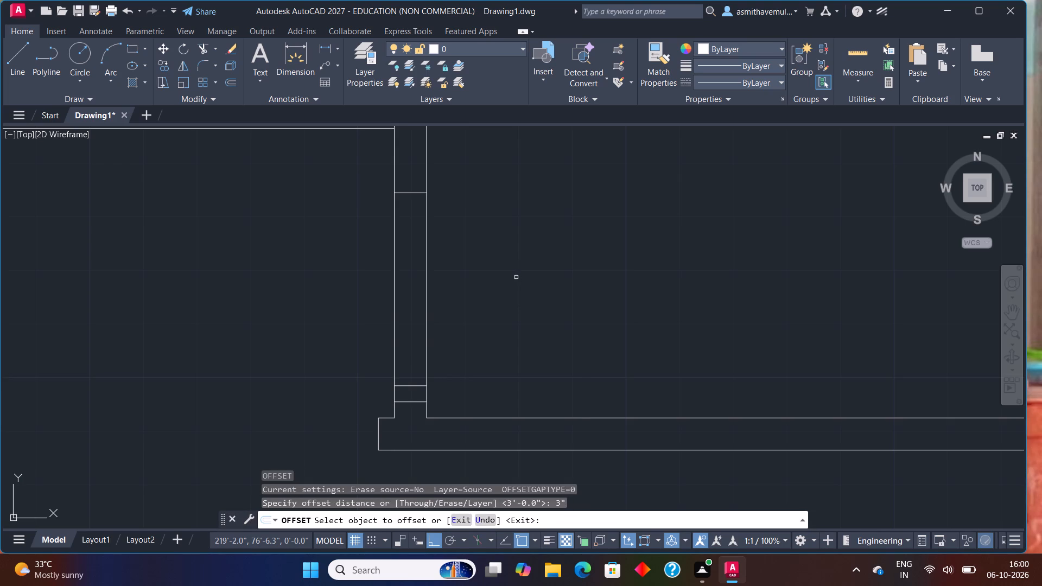
{"action": "middle_click_drag", "start_coordinate": [516, 277], "coordinate": [560, 321]}
{"action": "left_click", "coordinate": [460, 239]}
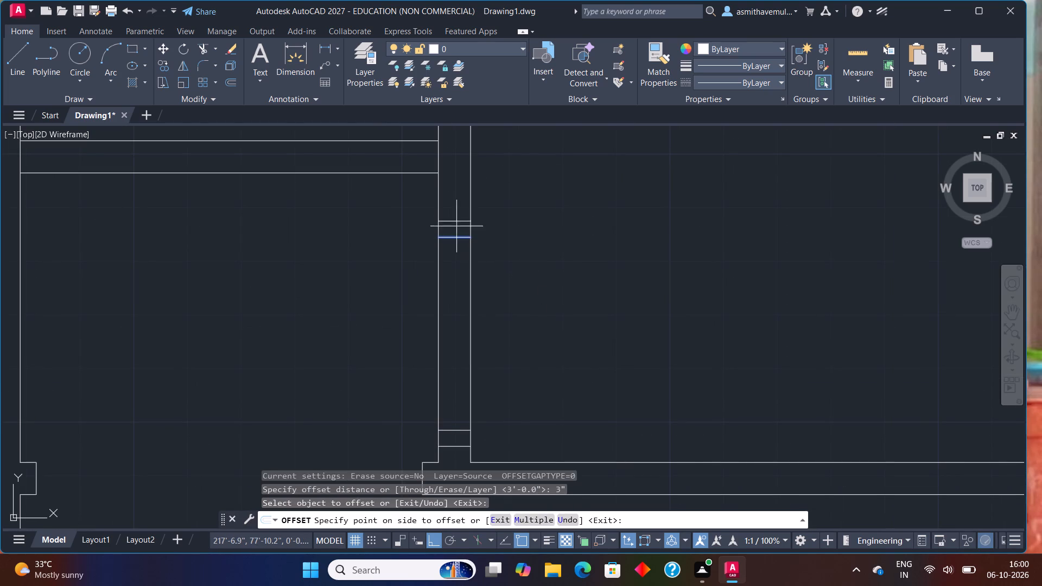
{"action": "left_click", "coordinate": [456, 216]}
{"action": "key", "text": "Escape"}
Trim both lines of the upper-right room's west partition between the two door frames to open the doorway.
{"action": "type", "text": "TR"}
{"action": "type", "text": "IM"}
{"action": "key", "text": "Return"}
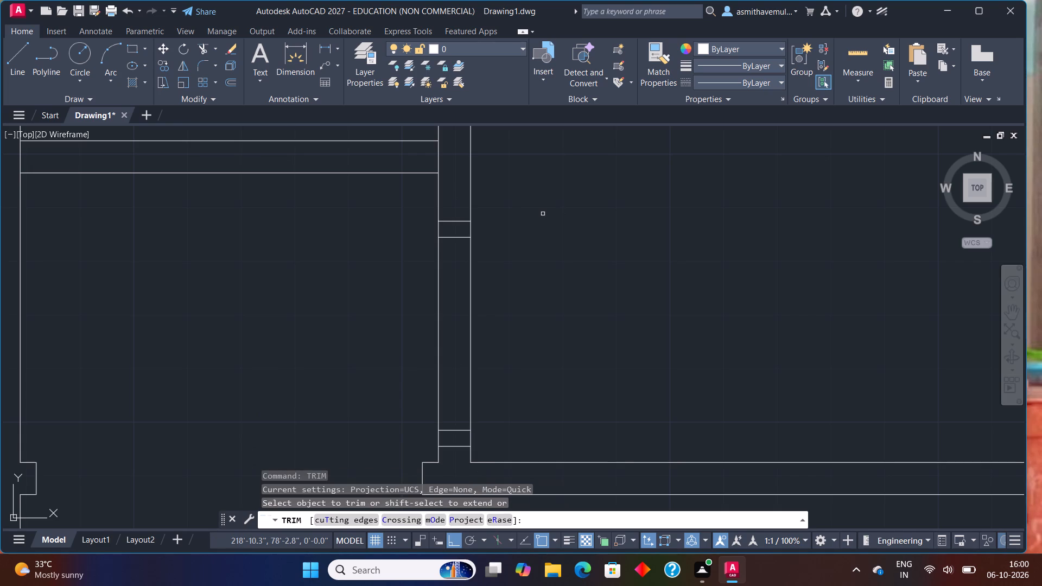
{"action": "left_click_drag", "start_coordinate": [519, 305], "coordinate": [374, 343]}
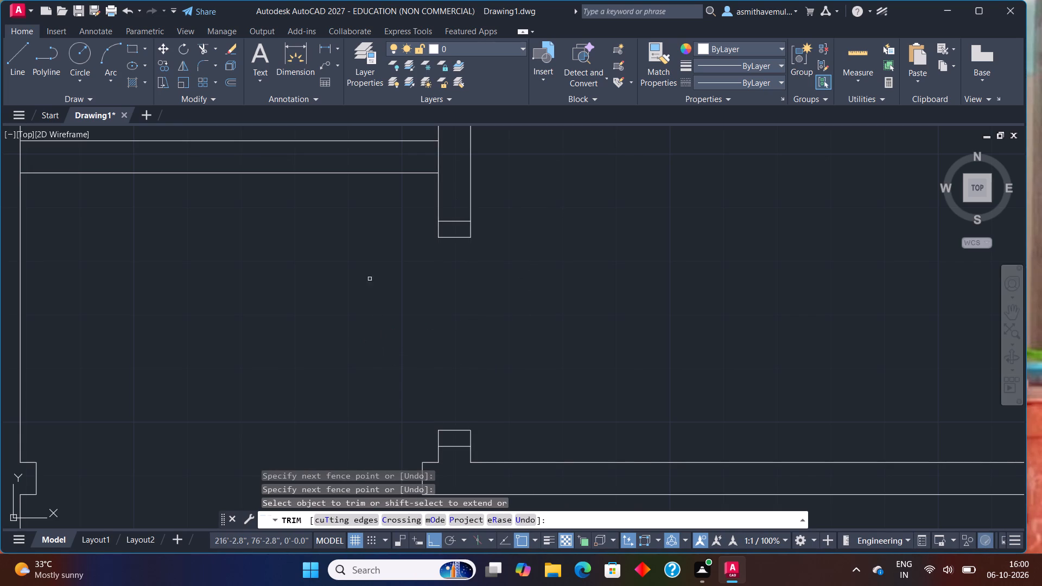
Trim the vertical wall lines crossing both ends of the partition below the upper middle room to clean the junctions.
{"action": "left_click_drag", "start_coordinate": [421, 155], "coordinate": [449, 155]}
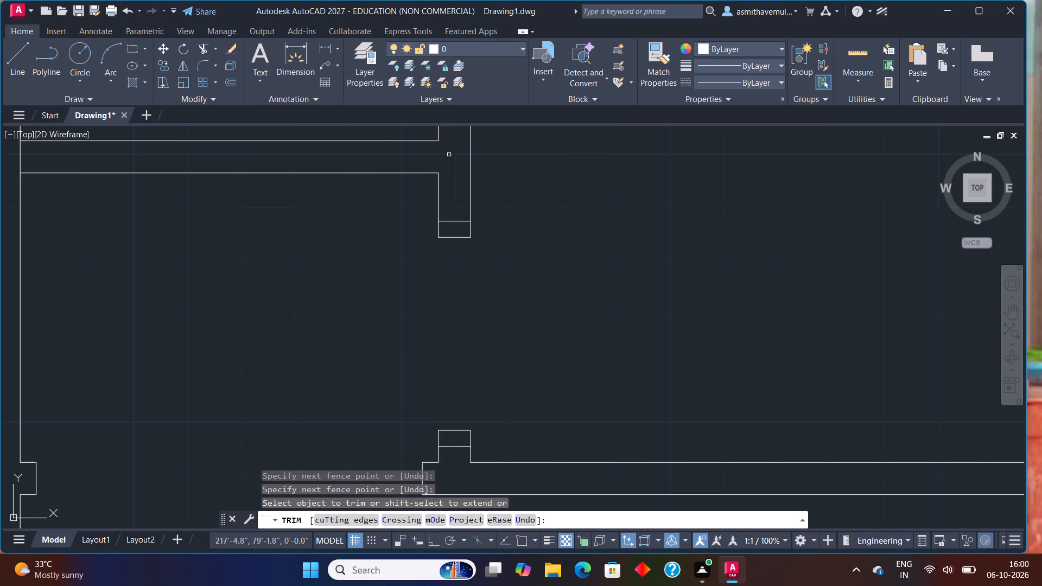
{"action": "scroll", "coordinate": [463, 160], "scroll_direction": "down", "scroll_amount": 2}
{"action": "middle_click_drag", "start_coordinate": [485, 187], "coordinate": [553, 292]}
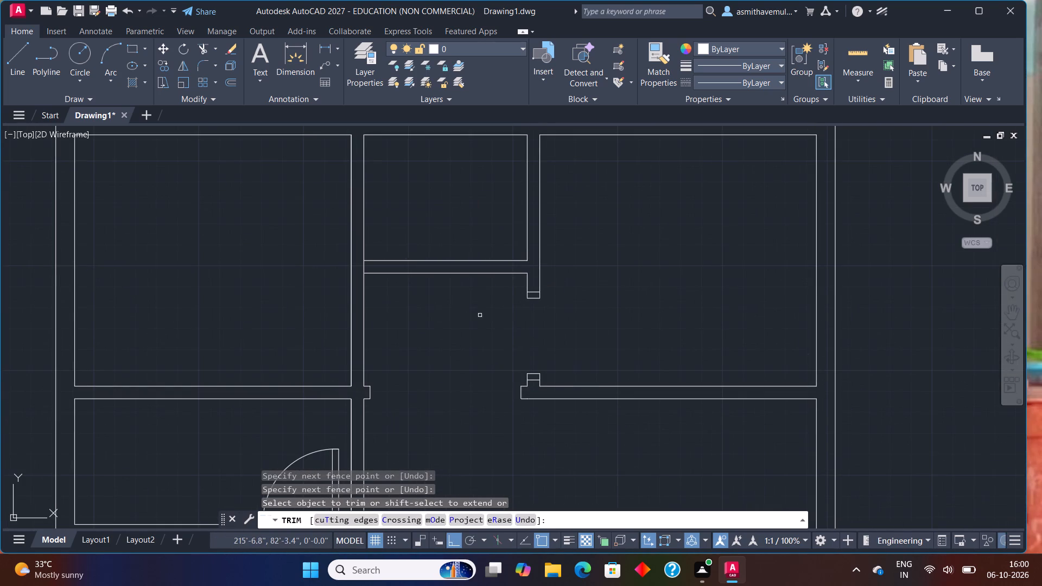
{"action": "left_click_drag", "start_coordinate": [359, 270], "coordinate": [373, 263]}
{"action": "scroll", "coordinate": [421, 294], "scroll_direction": "down", "scroll_amount": 2}
{"action": "scroll", "coordinate": [429, 314], "scroll_direction": "up", "scroll_amount": 1}
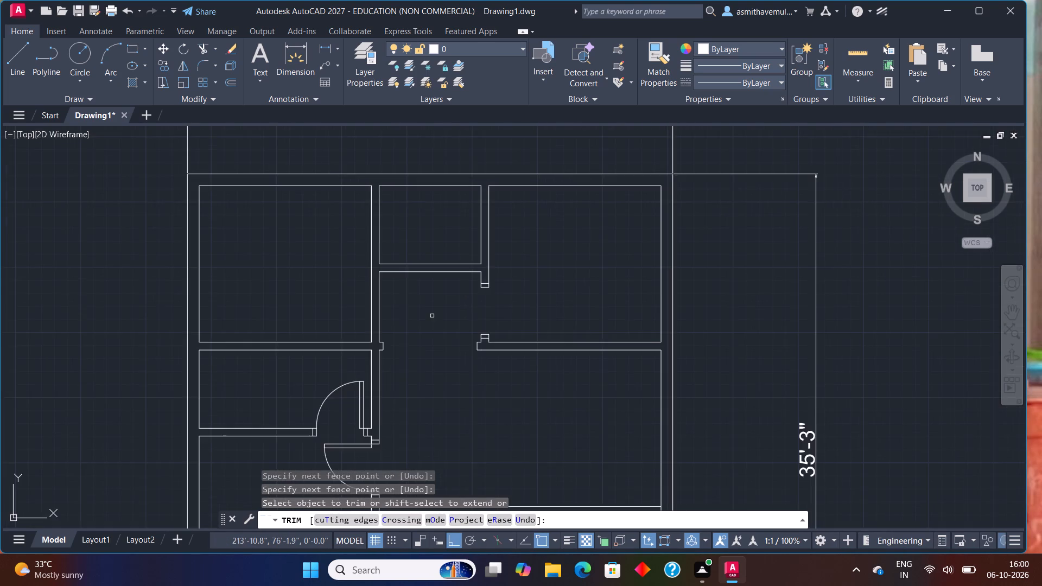
{"action": "middle_click_drag", "start_coordinate": [433, 316], "coordinate": [473, 352]}
{"action": "key", "text": "Escape"}
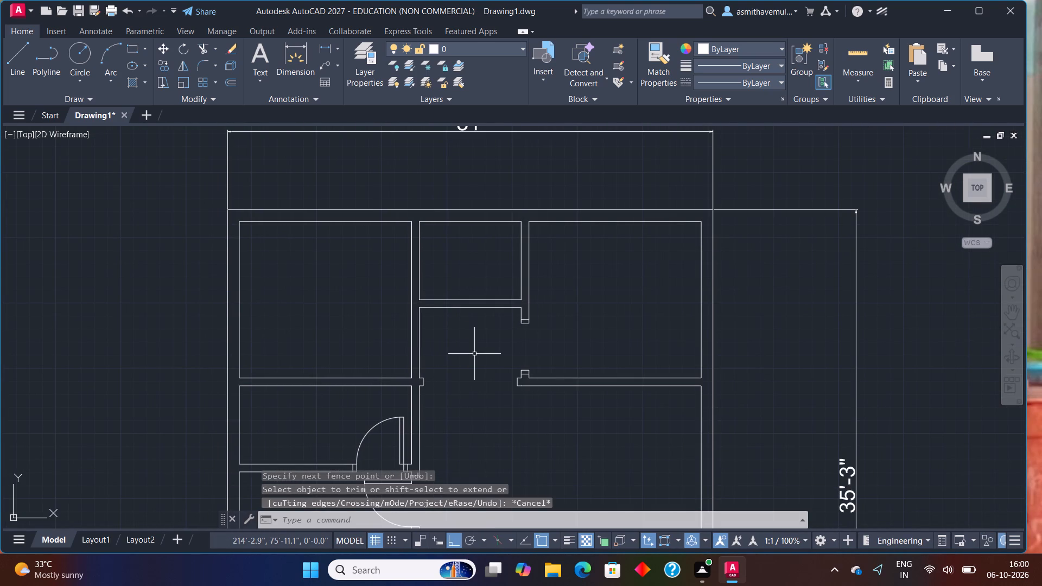
Draw a 3' by 3" rectangular door leaf extending east from the upper-right corner of the lower door frame.
{"action": "type", "text": "REC"}
{"action": "key", "text": "Return"}
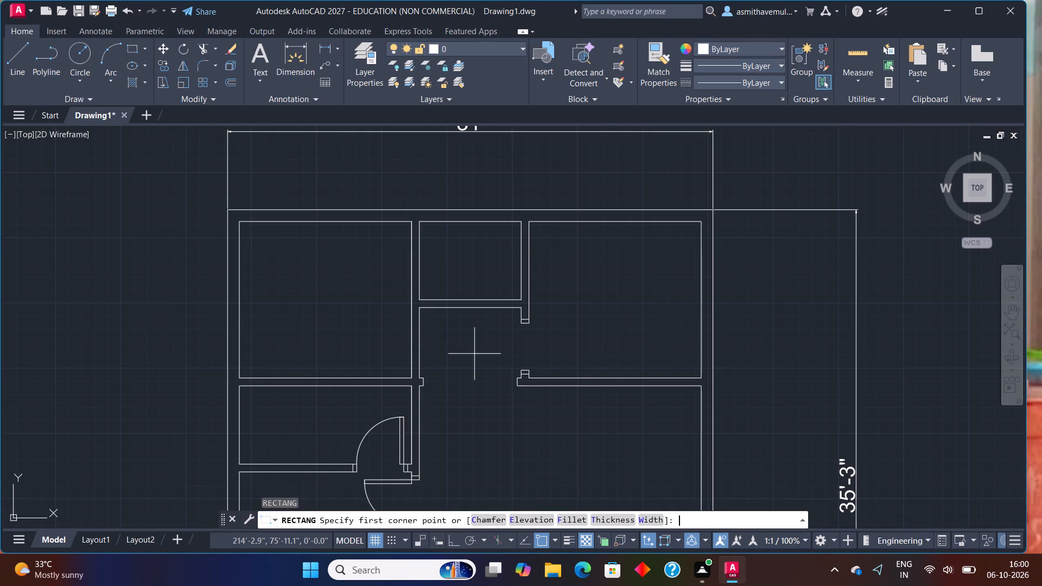
{"action": "scroll", "coordinate": [617, 380], "scroll_direction": "up", "scroll_amount": 1}
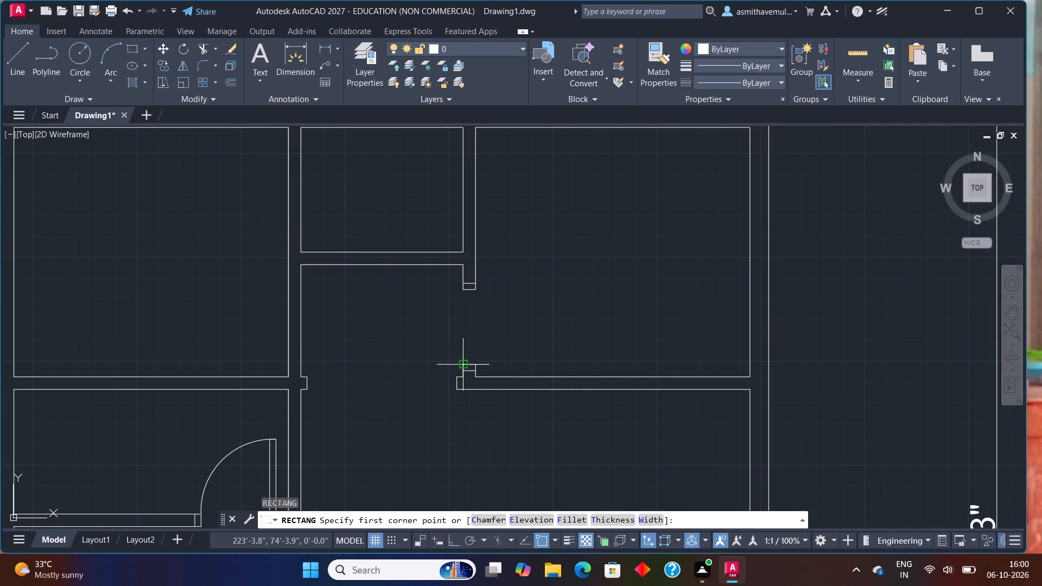
{"action": "scroll", "coordinate": [472, 358], "scroll_direction": "up", "scroll_amount": 2}
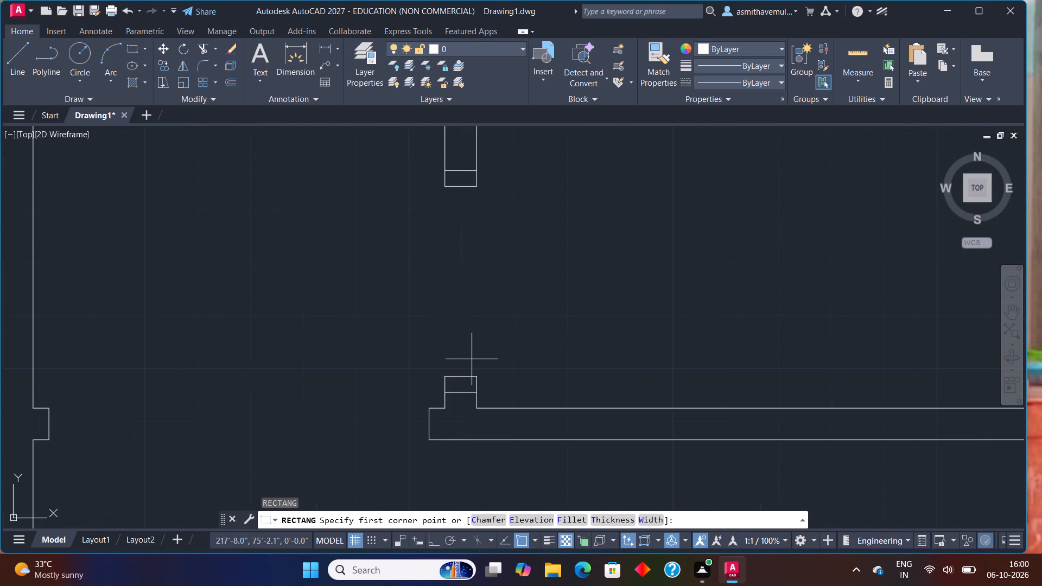
{"action": "left_click", "coordinate": [476, 378]}
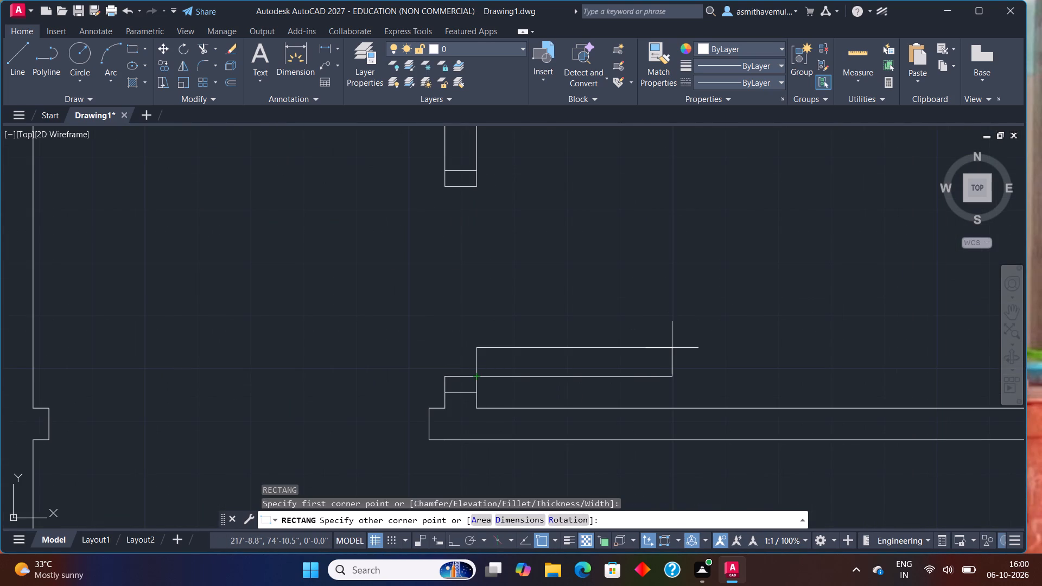
{"action": "key", "text": "d"}
{"action": "key", "text": "Return"}
{"action": "type", "text": "3'"}
{"action": "key", "text": "Return"}
{"action": "key", "text": "3"}
{"action": "key", "text": "shift+quotedbl"}
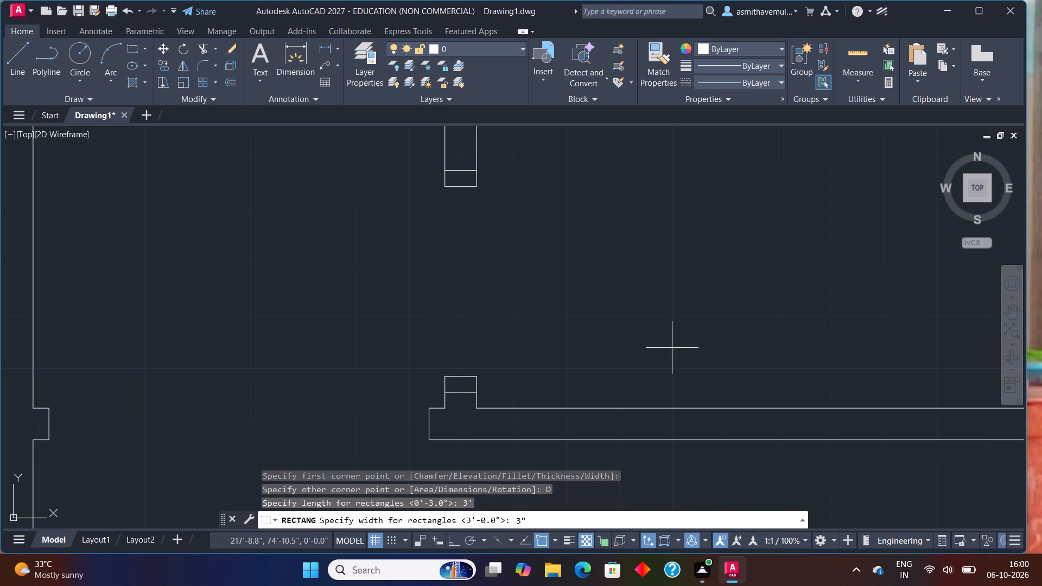
{"action": "key", "text": "Return"}
{"action": "left_click", "coordinate": [677, 354]}
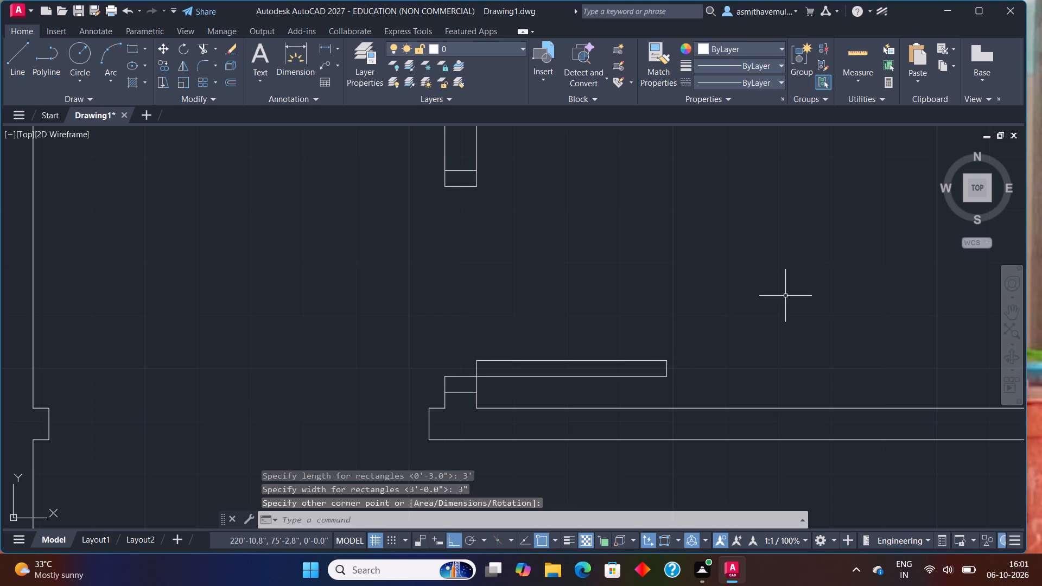
Draw the door swing arc through the leaf's two outer corners to the upper frame's lower-right corner.
{"action": "type", "text": "ARC"}
{"action": "key", "text": "Return"}
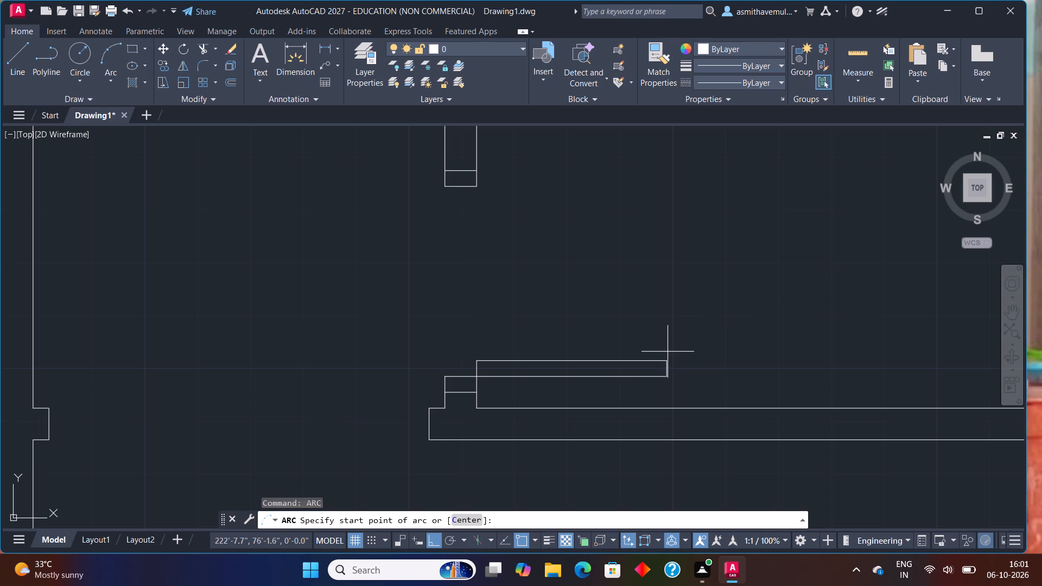
{"action": "scroll", "coordinate": [662, 362], "scroll_direction": "up", "scroll_amount": 1}
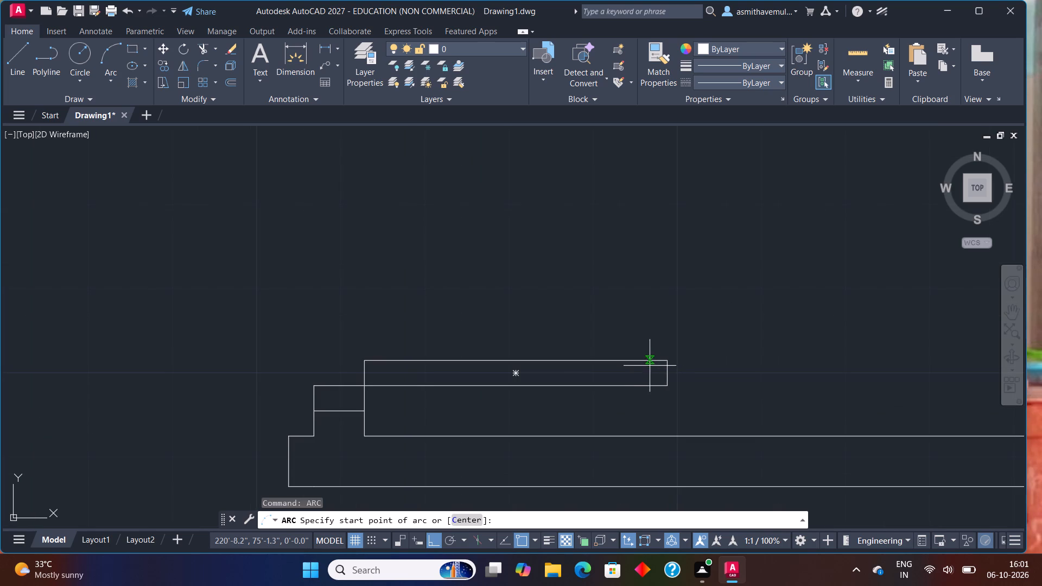
{"action": "left_click", "coordinate": [669, 383]}
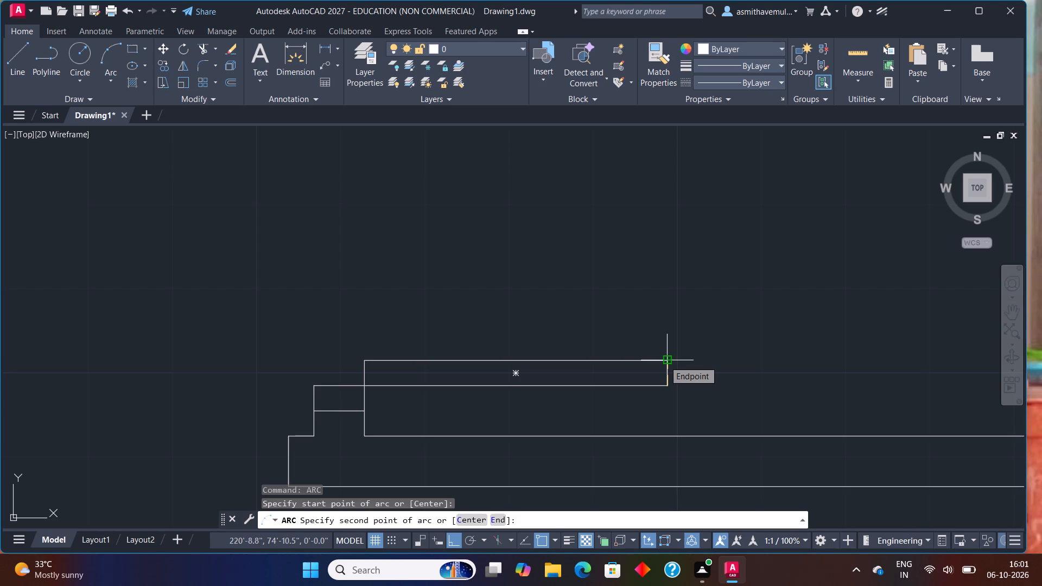
{"action": "scroll", "coordinate": [664, 361], "scroll_direction": "up", "scroll_amount": 1}
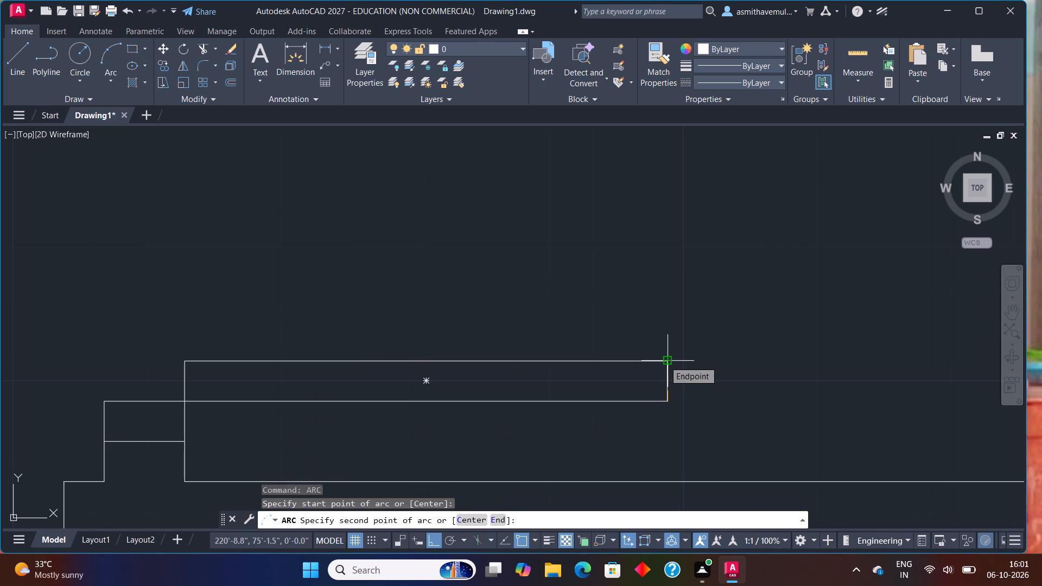
{"action": "left_click", "coordinate": [664, 361]}
{"action": "scroll", "coordinate": [460, 218], "scroll_direction": "down", "scroll_amount": 2}
{"action": "middle_click_drag", "start_coordinate": [530, 248], "coordinate": [772, 373]}
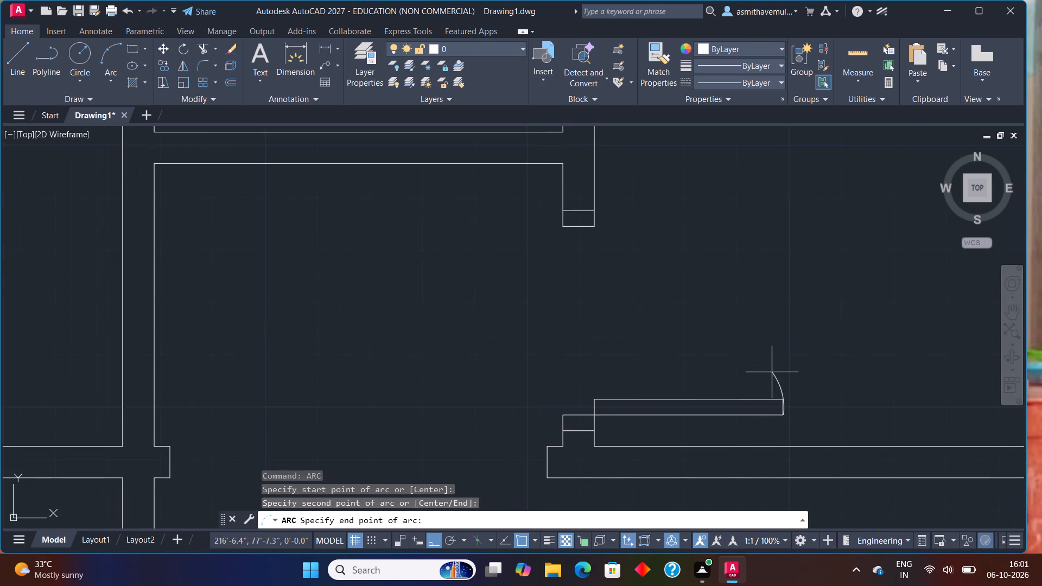
{"action": "left_click", "coordinate": [598, 227]}
{"action": "scroll", "coordinate": [606, 276], "scroll_direction": "down", "scroll_amount": 4}
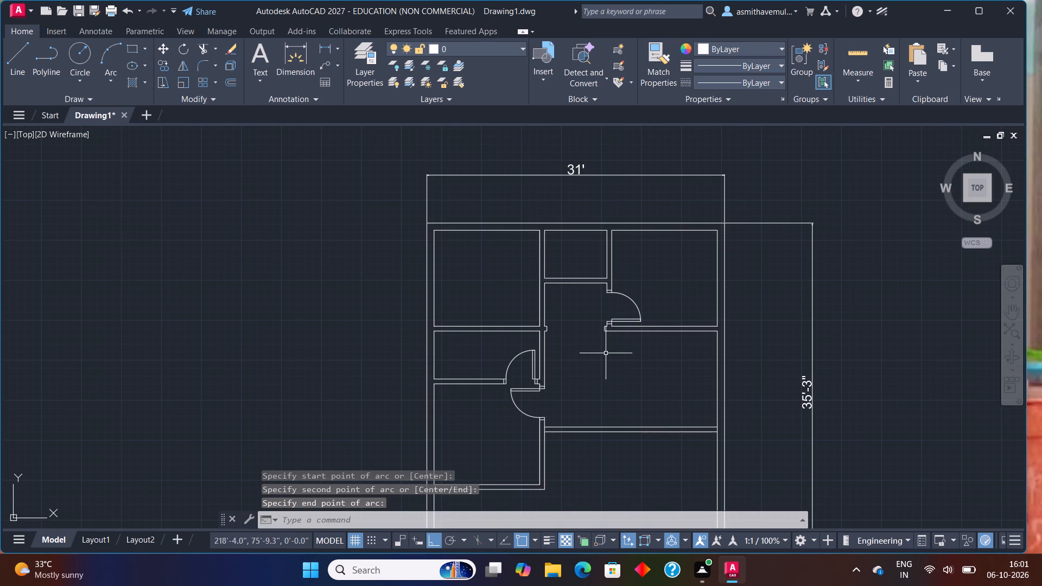
Draw a line across the partition below the upper middle room, starting 3" west of the room's lower-right inner corner.
{"action": "key", "text": "l"}
{"action": "key", "text": "Return"}
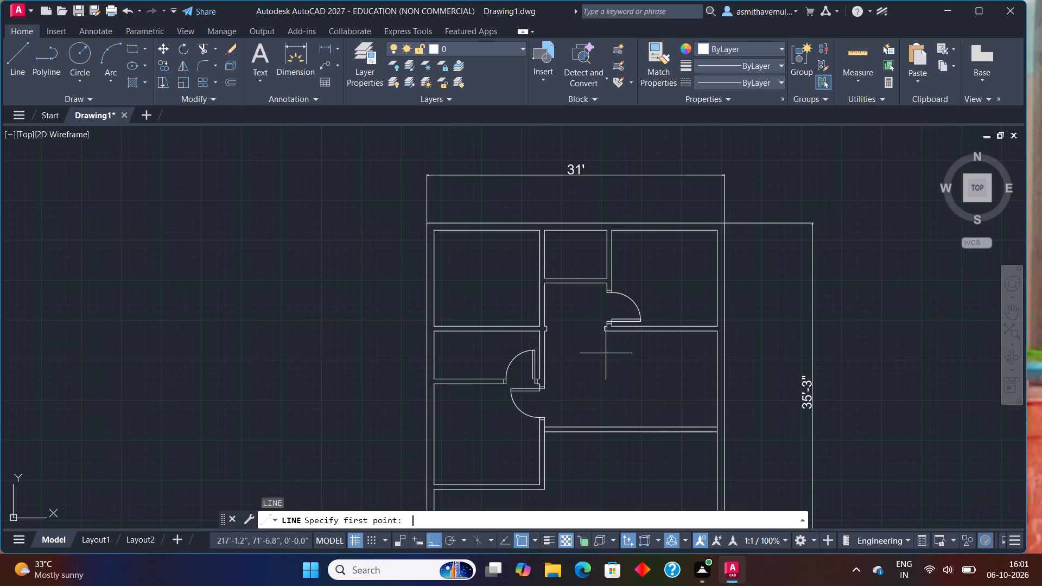
{"action": "type", "text": "FROM"}
{"action": "key", "text": "Return"}
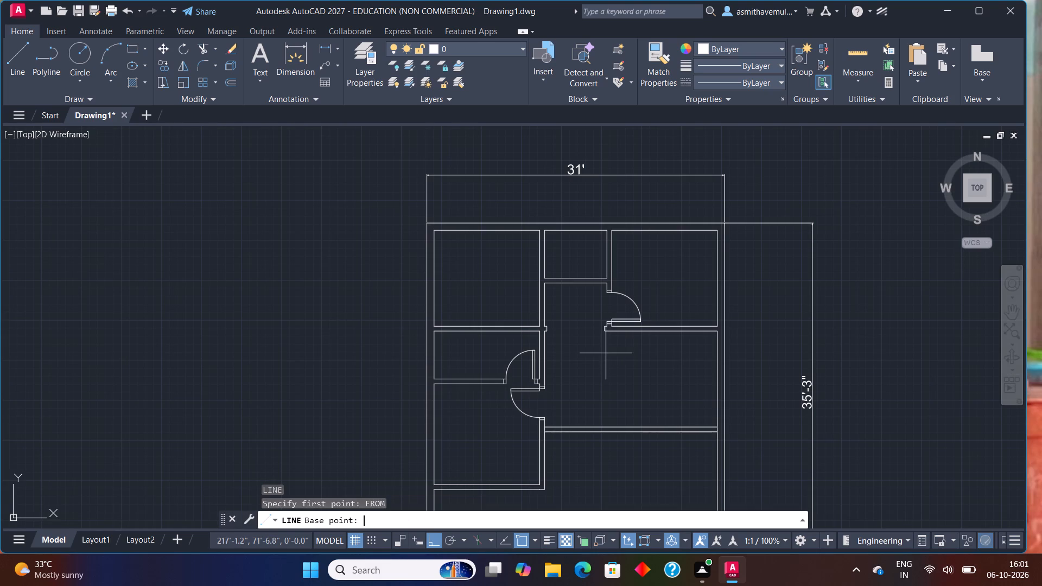
{"action": "scroll", "coordinate": [593, 270], "scroll_direction": "up", "scroll_amount": 2}
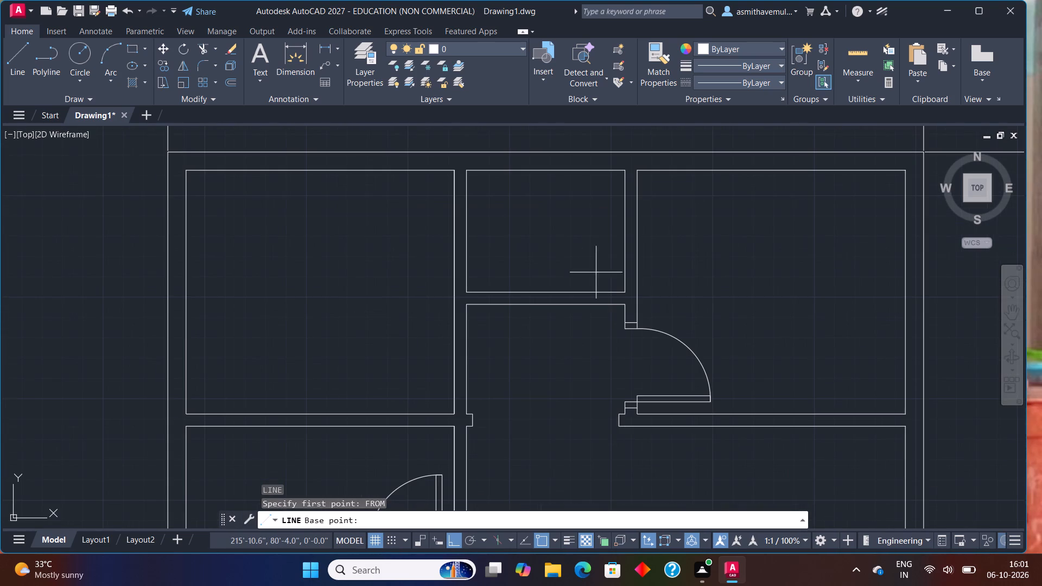
{"action": "left_click", "coordinate": [625, 290]}
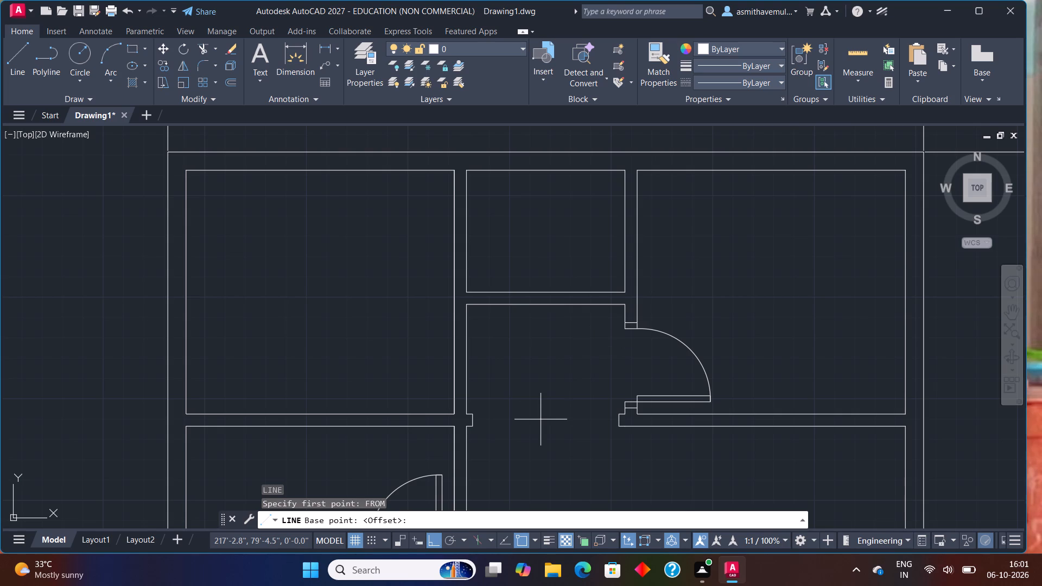
{"action": "key", "text": "shift+at"}
{"action": "type", "text": "-3"}
{"action": "type", "text": "\",0"}
{"action": "key", "text": "Return"}
{"action": "scroll", "coordinate": [554, 385], "scroll_direction": "up", "scroll_amount": 1}
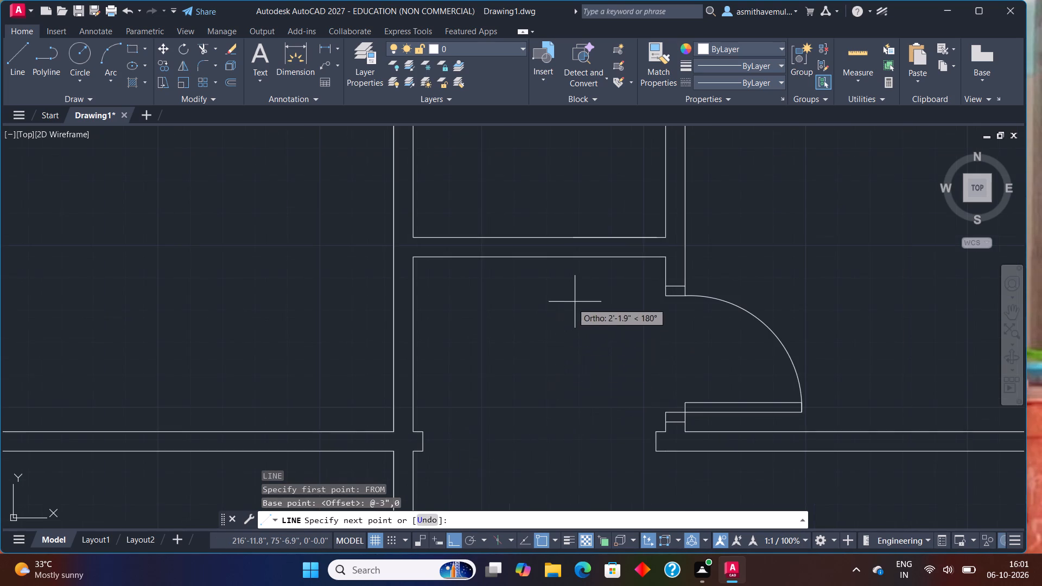
{"action": "scroll", "coordinate": [576, 300], "scroll_direction": "up", "scroll_amount": 1}
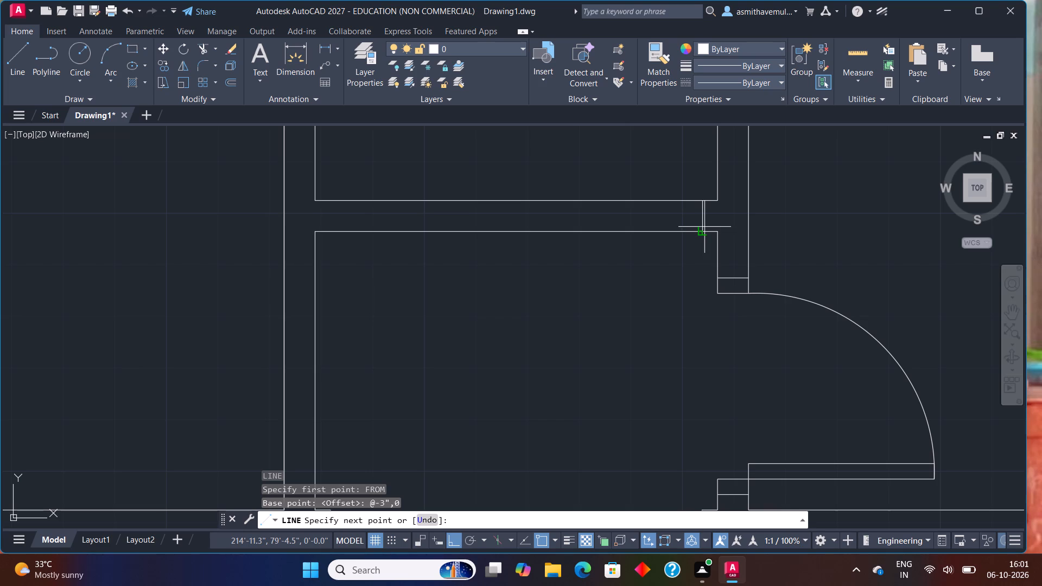
{"action": "left_click", "coordinate": [704, 229]}
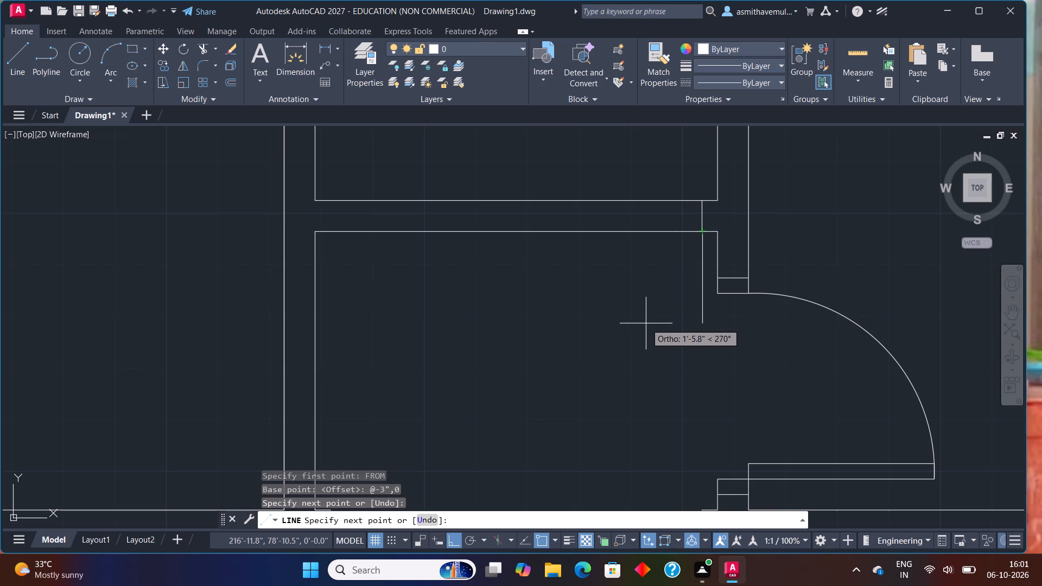
{"action": "key", "text": "Escape"}
Offset the short line across the upper middle room's lower partition 3" west to form the east door frame.
{"action": "key", "text": "o"}
{"action": "key", "text": "Return"}
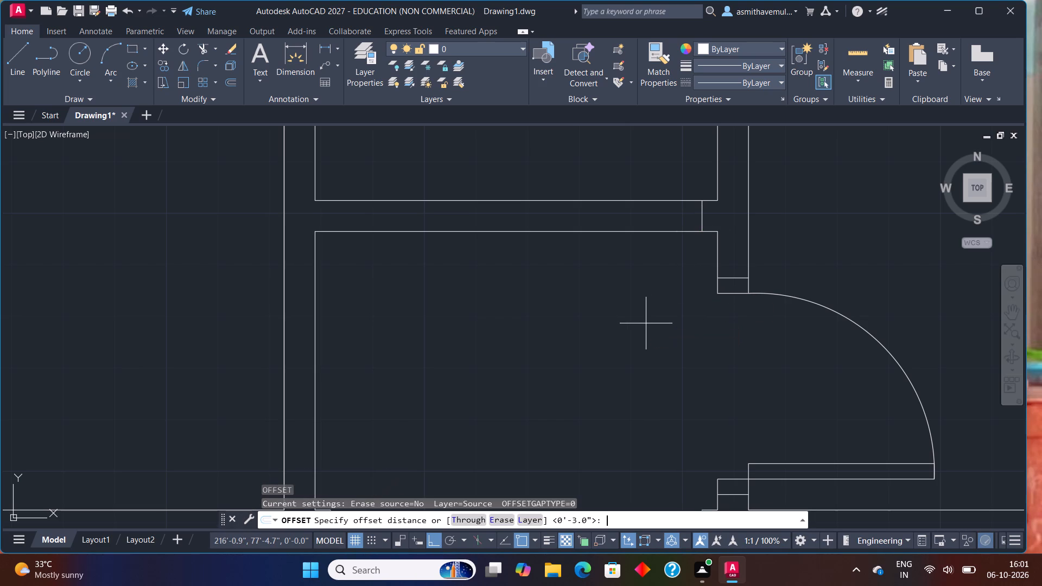
{"action": "key", "text": "3"}
{"action": "key", "text": "shift+quotedbl"}
{"action": "key", "text": "Return"}
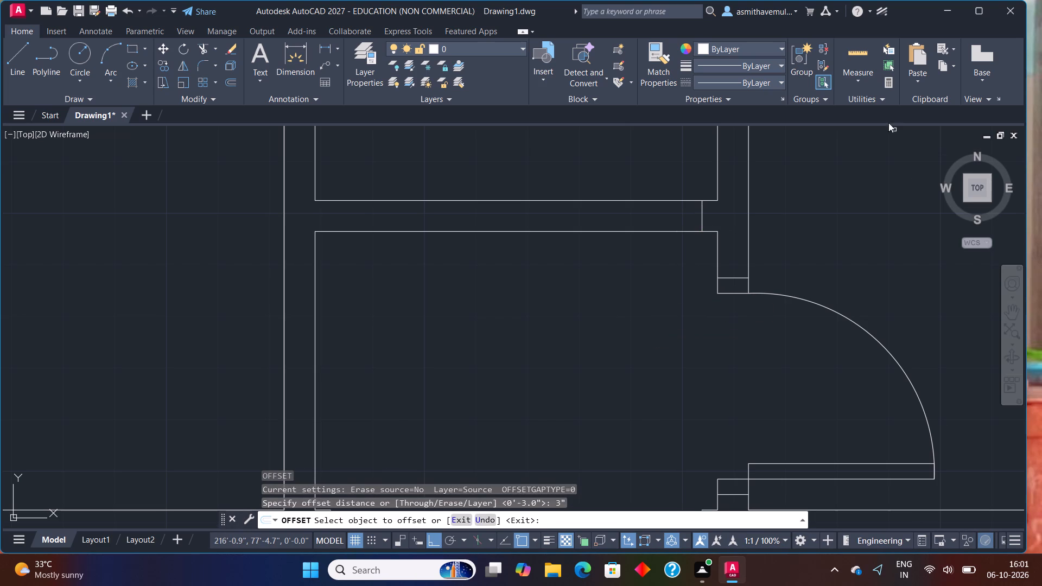
{"action": "left_click", "coordinate": [702, 217]}
{"action": "left_click", "coordinate": [674, 220]}
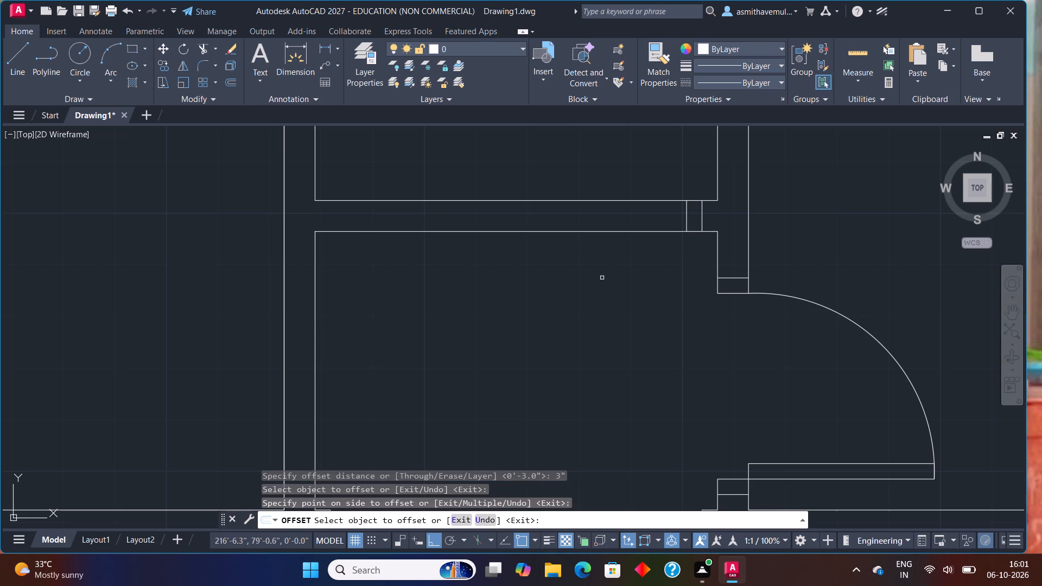
{"action": "key", "text": "Escape"}
Offset the west line of the east door frame 3' west to mark the door opening below the upper middle room.
{"action": "key", "text": "o"}
{"action": "key", "text": "Return"}
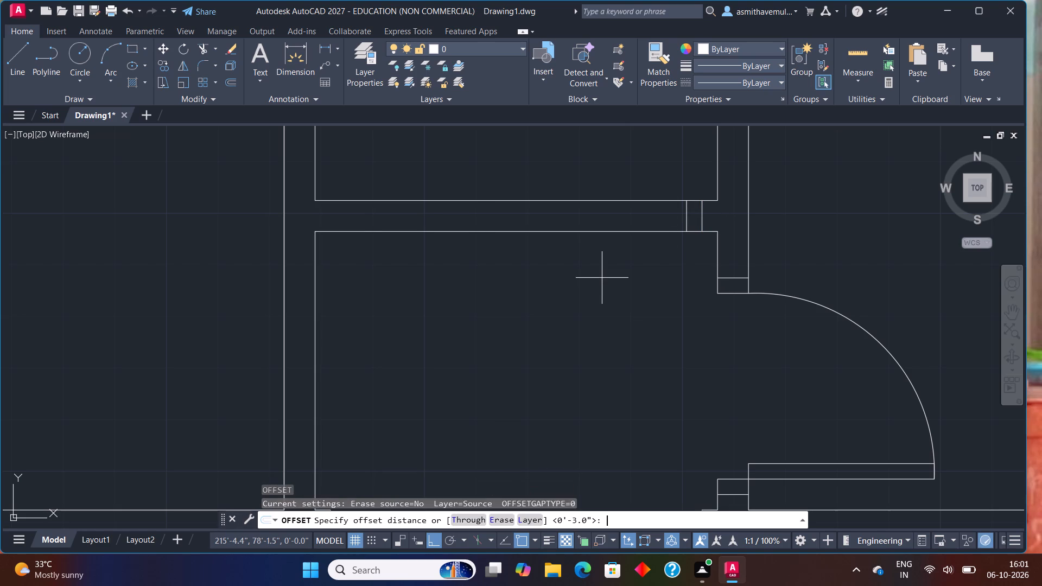
{"action": "type", "text": "3'"}
{"action": "key", "text": "Return"}
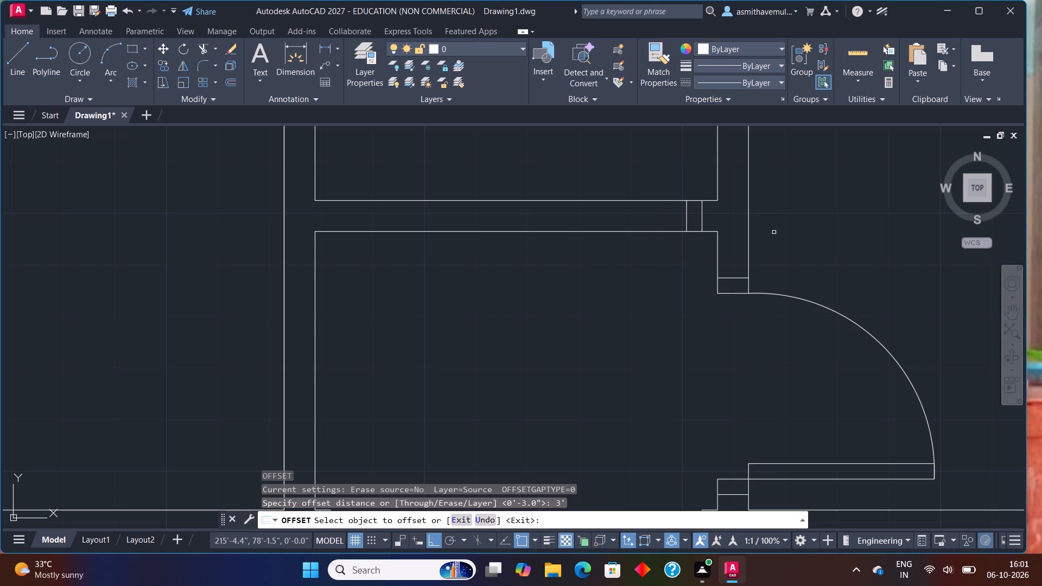
{"action": "left_click", "coordinate": [685, 207]}
{"action": "left_click", "coordinate": [613, 224]}
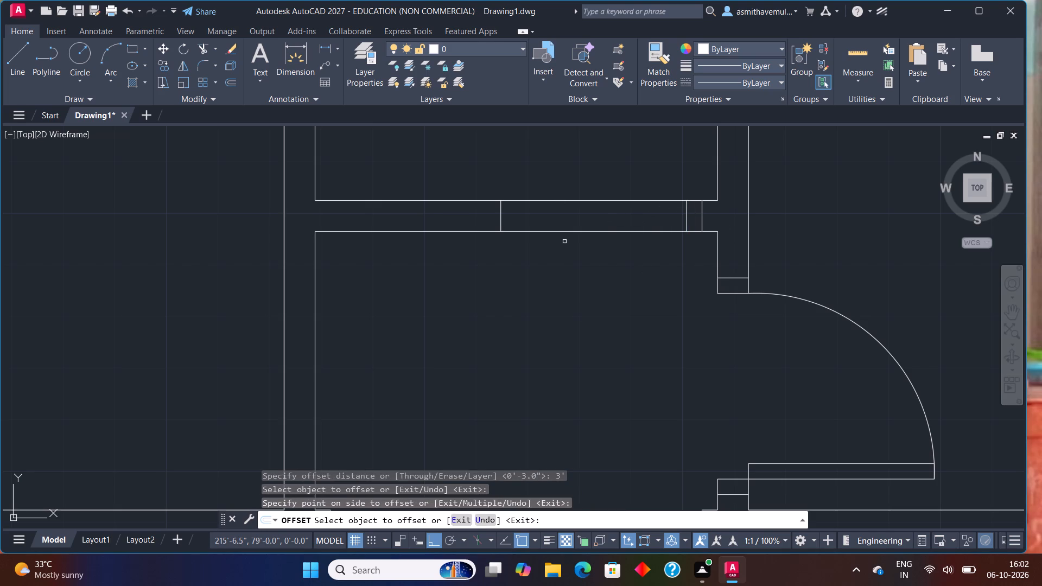
{"action": "key", "text": "Escape"}
Offset the west line of the door opening below the upper middle room 3" west to form the west door frame.
{"action": "key", "text": "o"}
{"action": "key", "text": "Return"}
{"action": "key", "text": "3"}
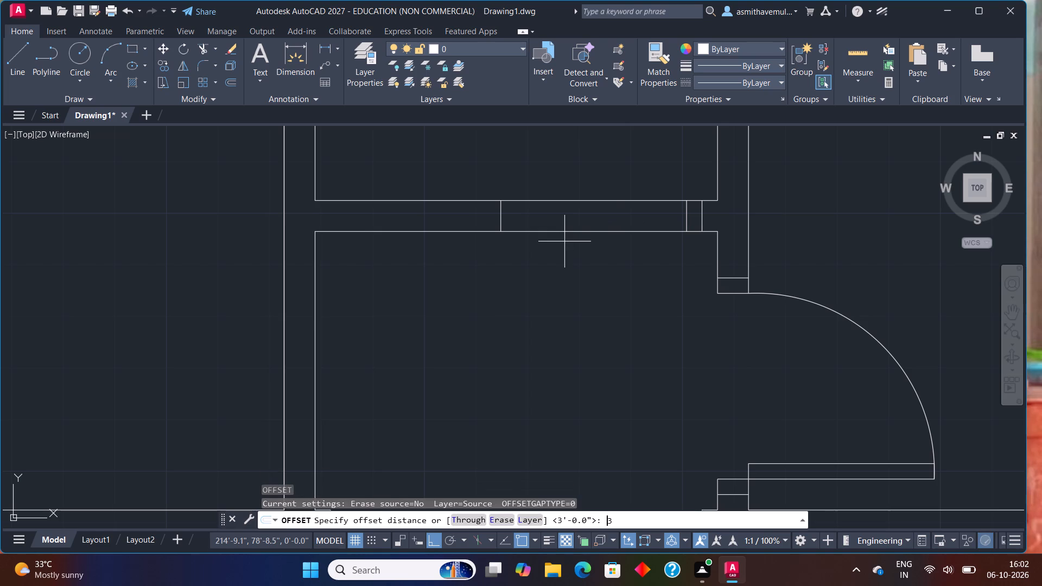
{"action": "key", "text": "shift+quotedbl"}
{"action": "key", "text": "Return"}
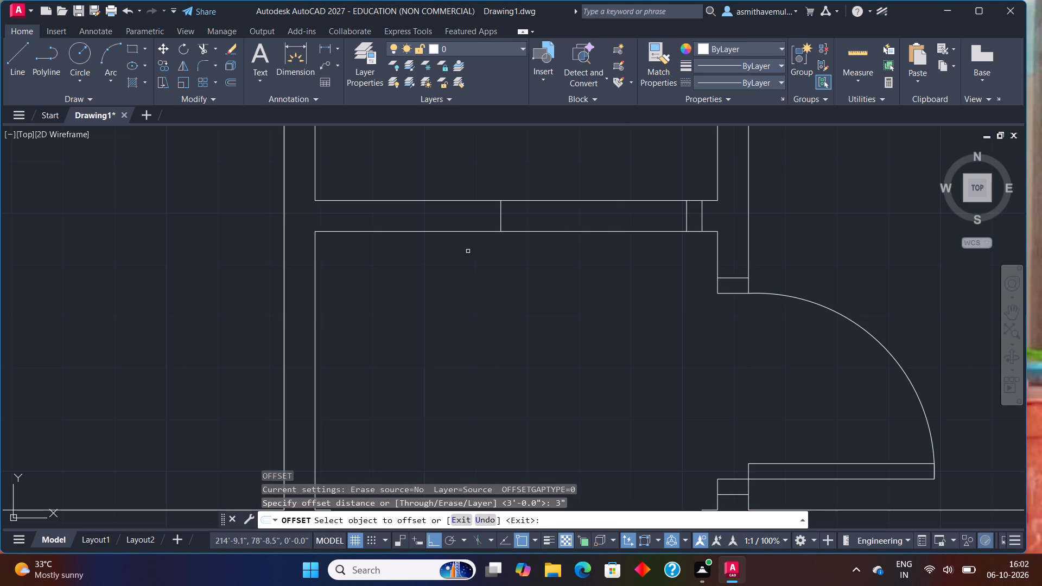
{"action": "left_click", "coordinate": [500, 213]}
{"action": "left_click", "coordinate": [486, 215]}
{"action": "key", "text": "Escape"}
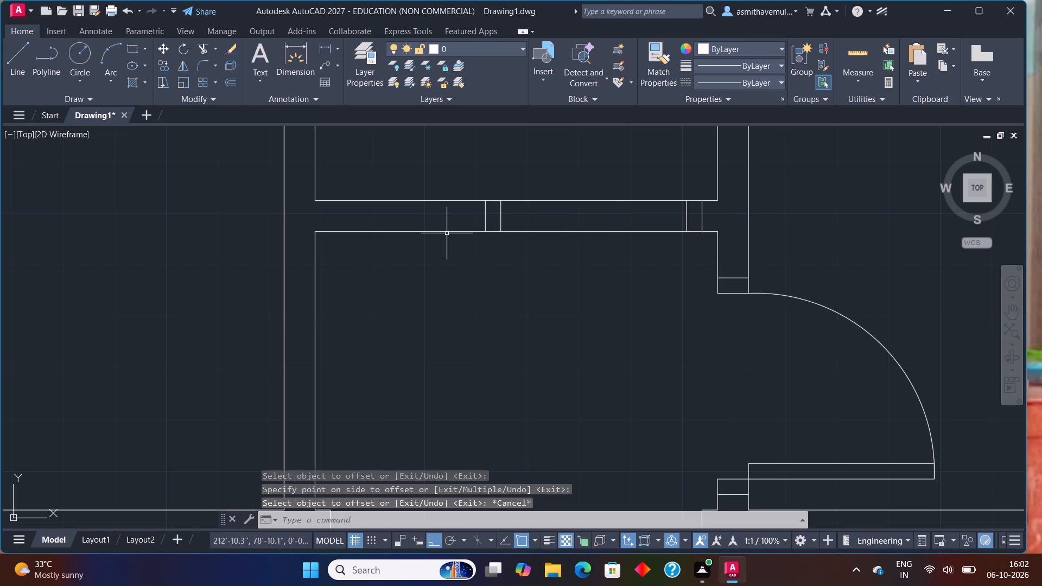
Trim both partition lines between the east and west door frames to open the doorway below the upper middle room.
{"action": "type", "text": "TRIM"}
{"action": "key", "text": "Return"}
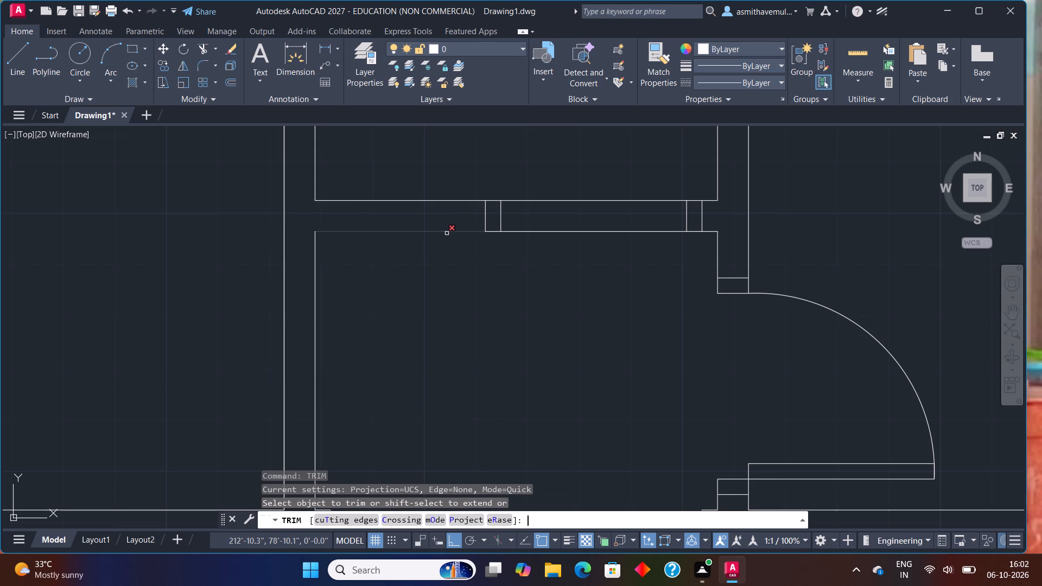
{"action": "left_click_drag", "start_coordinate": [646, 155], "coordinate": [599, 283]}
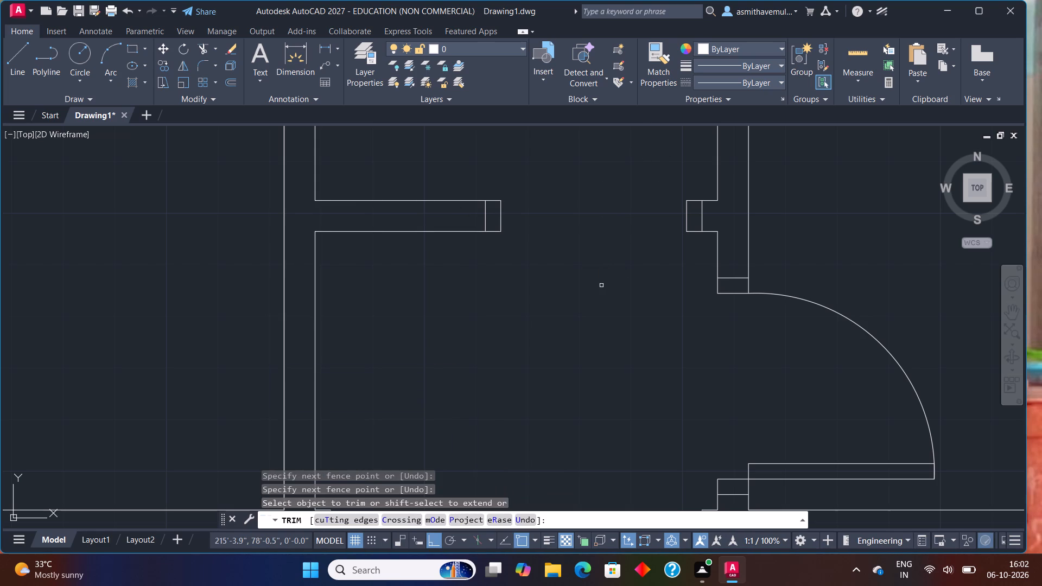
{"action": "key", "text": "Escape"}
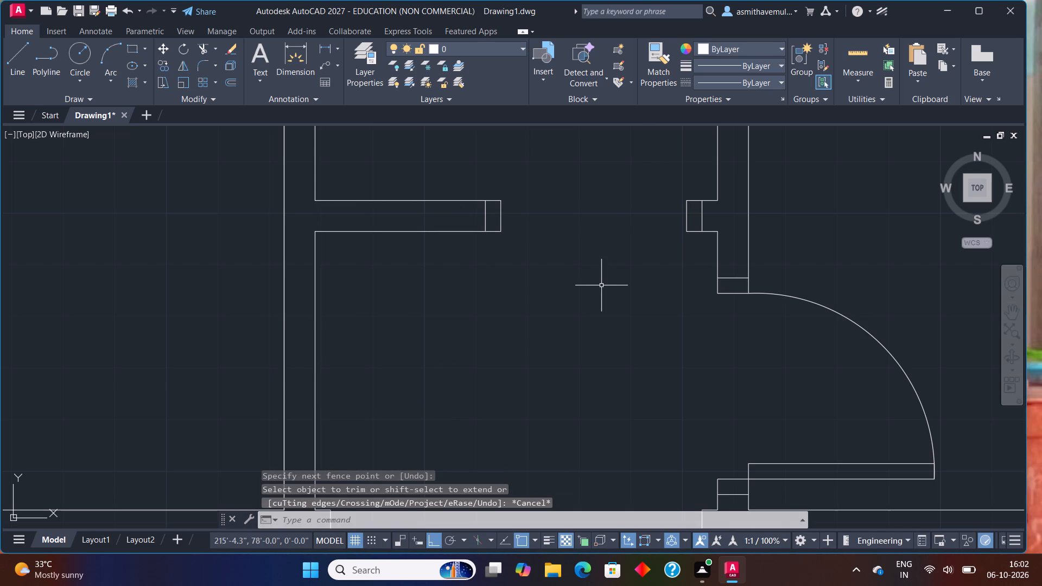
Draw a 3" by 3' rectangular door leaf extending north and west from the east frame's upper-left corner into the upper middle room.
{"action": "middle_click_drag", "start_coordinate": [582, 282], "coordinate": [568, 381]}
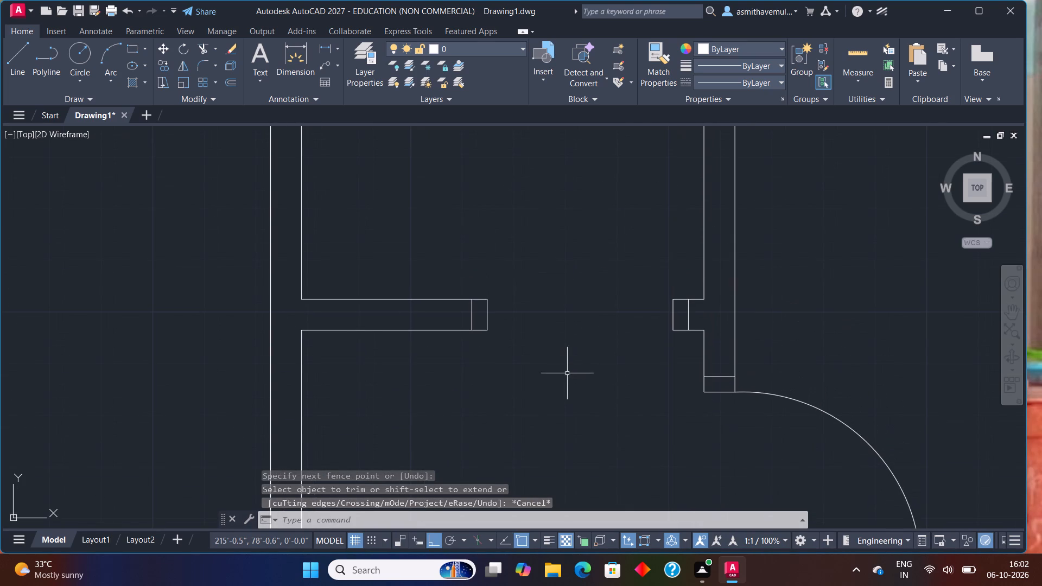
{"action": "scroll", "coordinate": [560, 324], "scroll_direction": "up", "scroll_amount": 1}
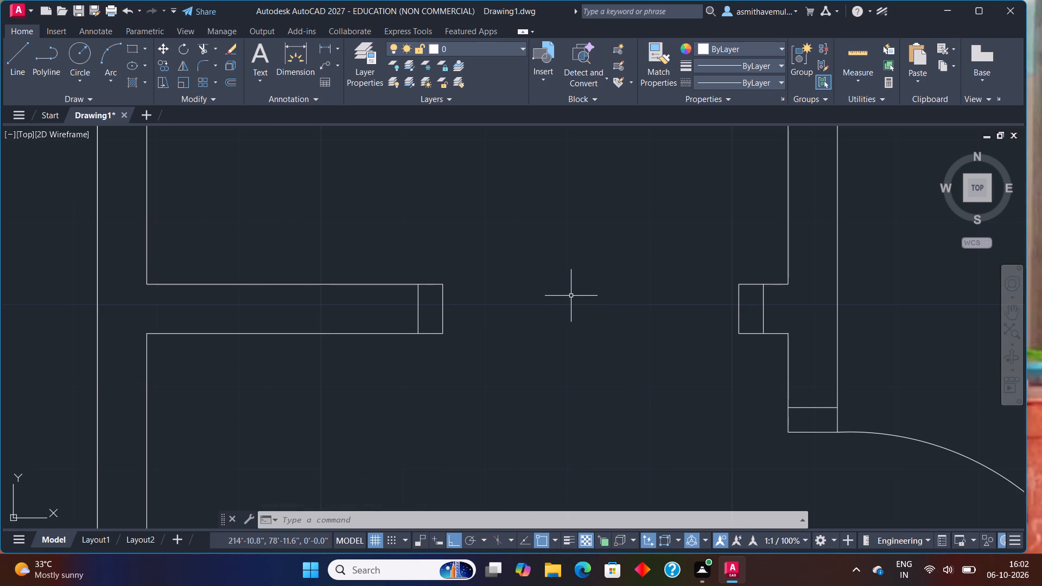
{"action": "type", "text": "REC"}
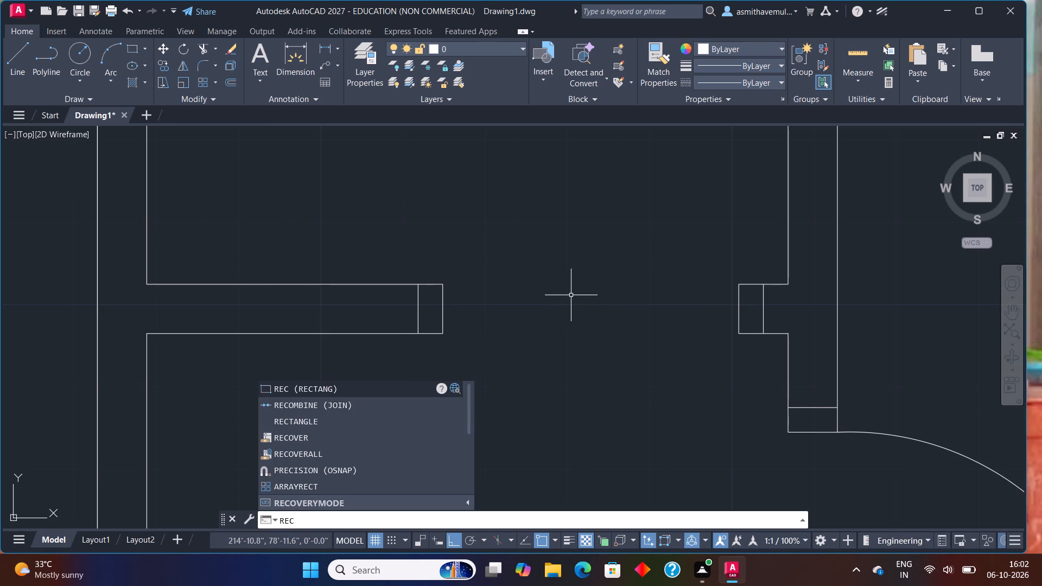
{"action": "key", "text": "Return"}
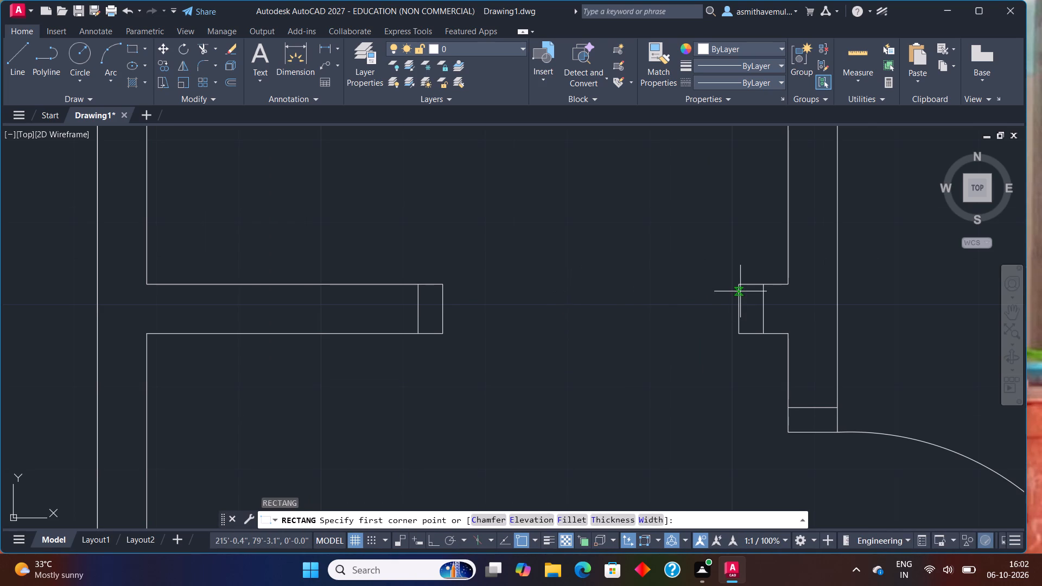
{"action": "left_click", "coordinate": [738, 287]}
{"action": "scroll", "coordinate": [669, 199], "scroll_direction": "down", "scroll_amount": 2}
{"action": "middle_click_drag", "start_coordinate": [674, 221], "coordinate": [685, 323]}
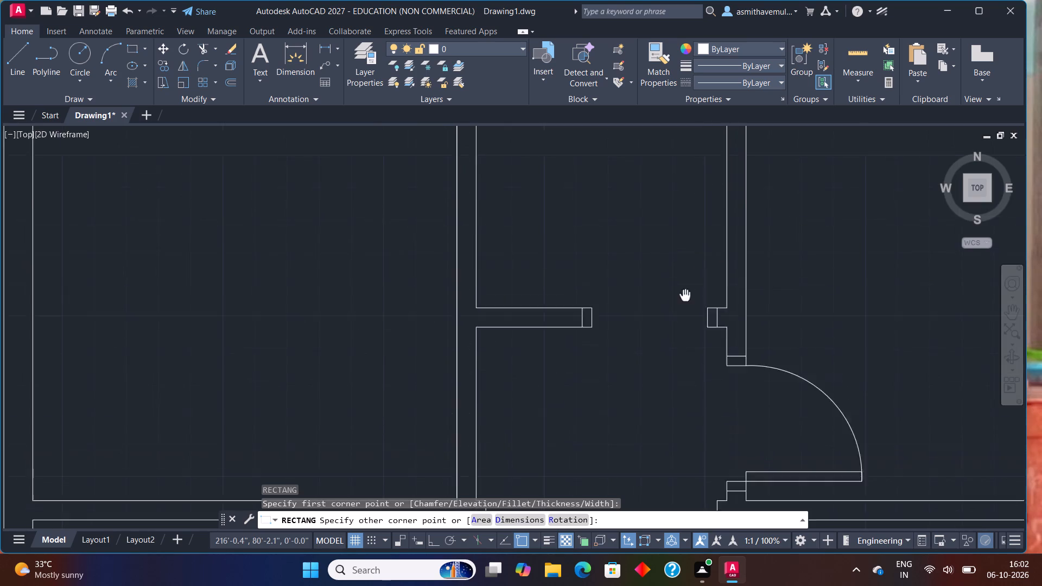
{"action": "middle_click_drag", "start_coordinate": [685, 323], "coordinate": [683, 418]}
{"action": "key", "text": "d"}
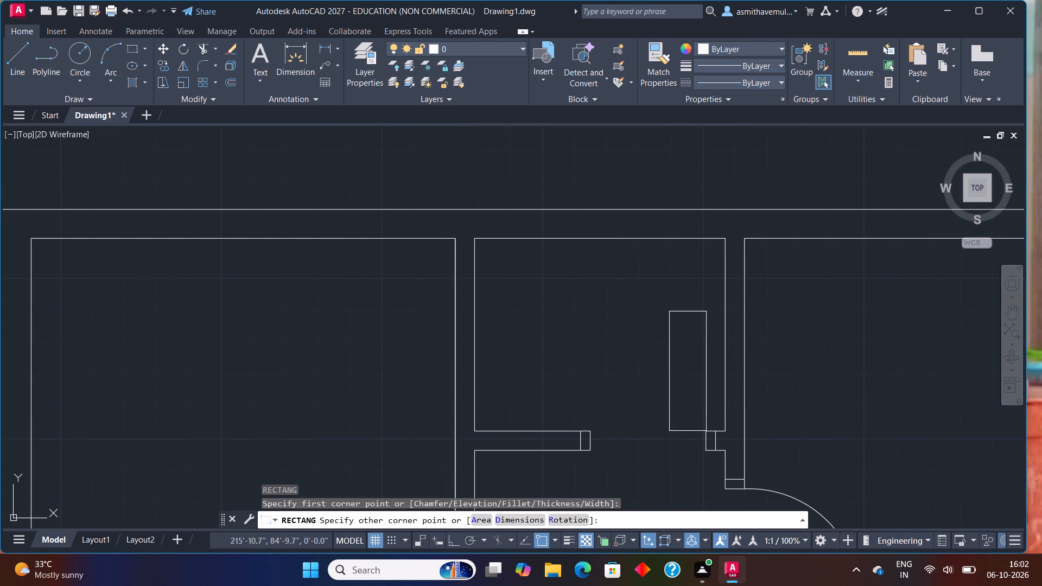
{"action": "key", "text": "Return"}
{"action": "type", "text": "3\""}
{"action": "key", "text": "Return"}
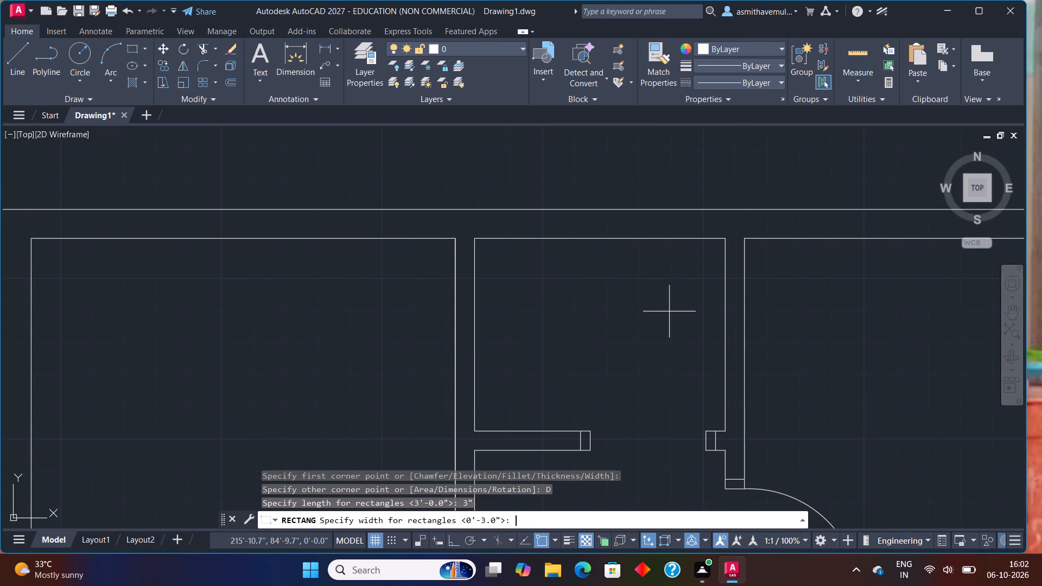
{"action": "type", "text": "3'"}
{"action": "key", "text": "Return"}
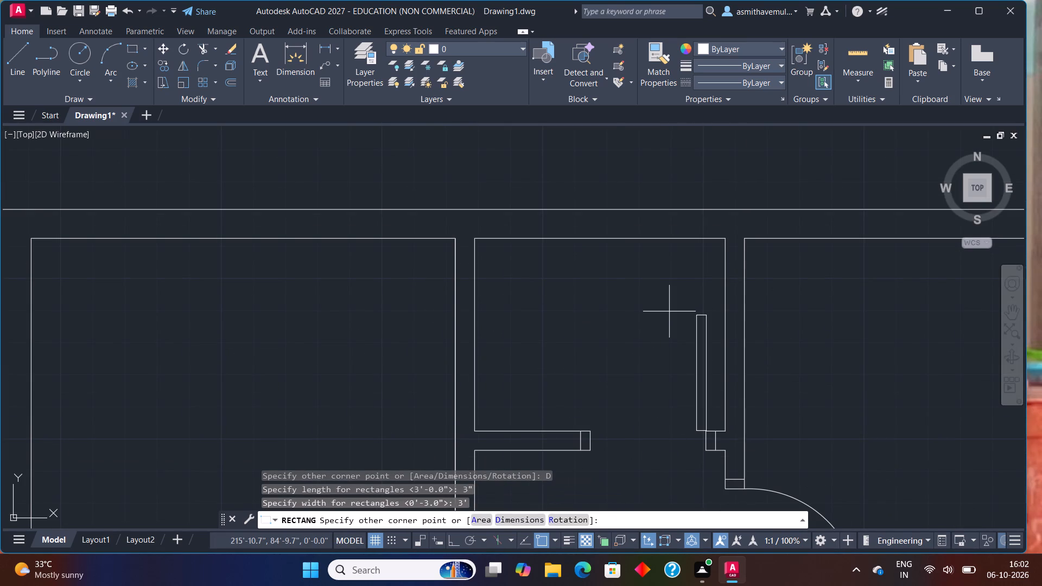
{"action": "left_click", "coordinate": [669, 311]}
{"action": "type", "text": "ARC"}
{"action": "key", "text": "Return"}
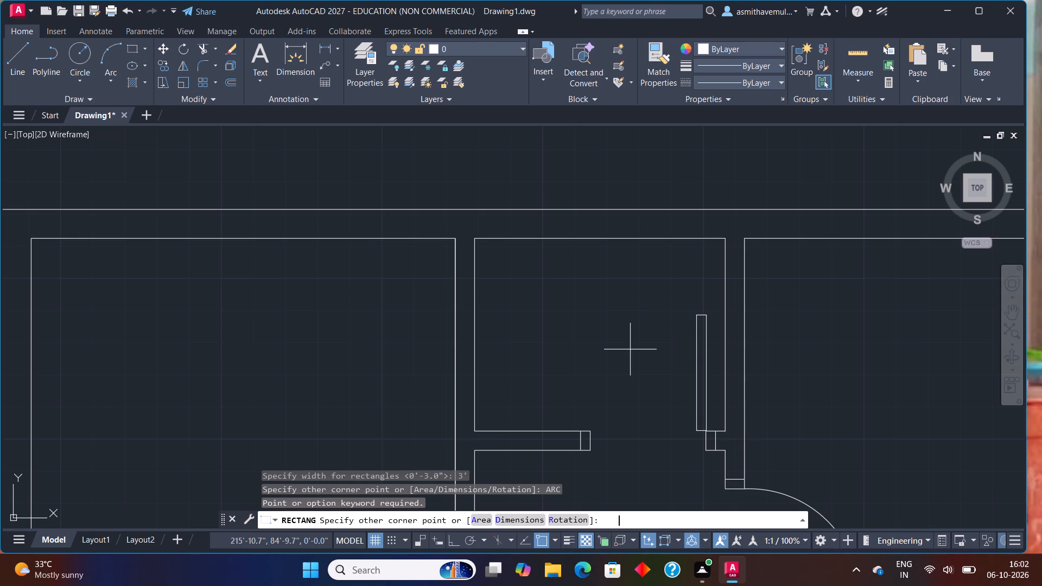
{"action": "scroll", "coordinate": [695, 311], "scroll_direction": "up", "scroll_amount": 1}
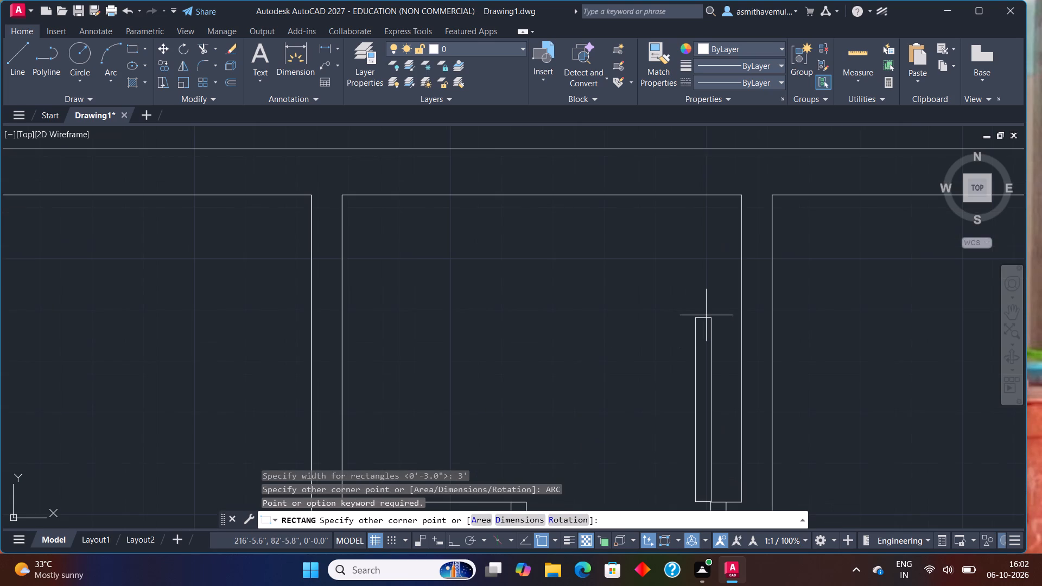
{"action": "left_click", "coordinate": [642, 337]}
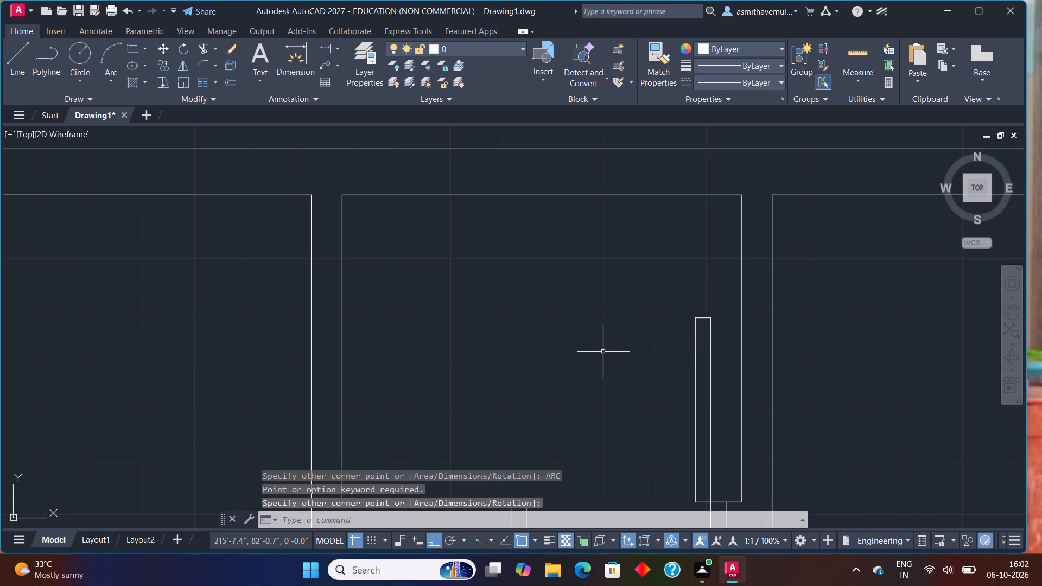
Draw the door swing arc from the leaf's upper-right corner through its upper-left corner to the west frame's upper-right corner.
{"action": "type", "text": "ARC"}
{"action": "key", "text": "Return"}
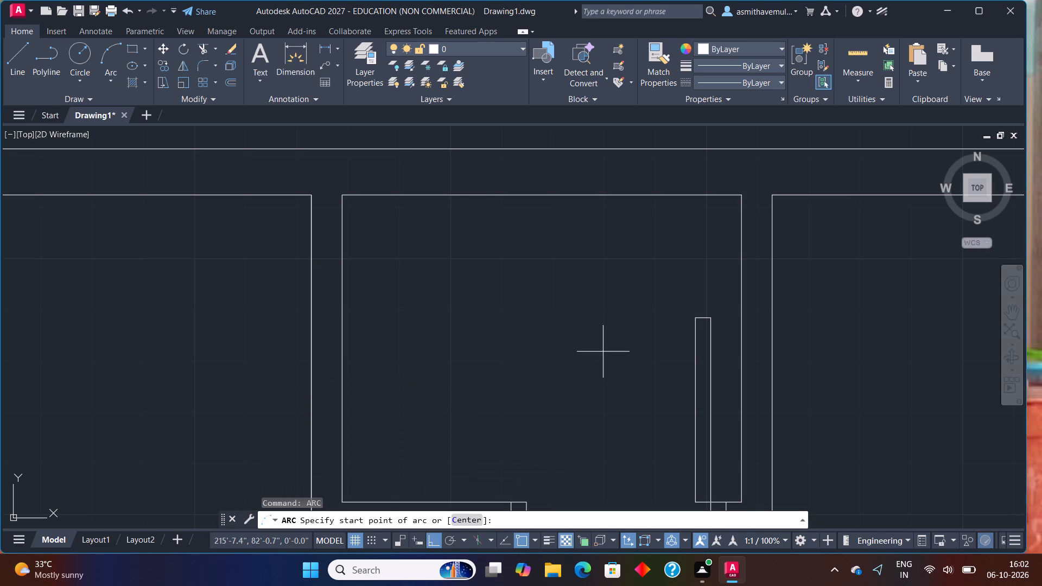
{"action": "left_click", "coordinate": [716, 315]}
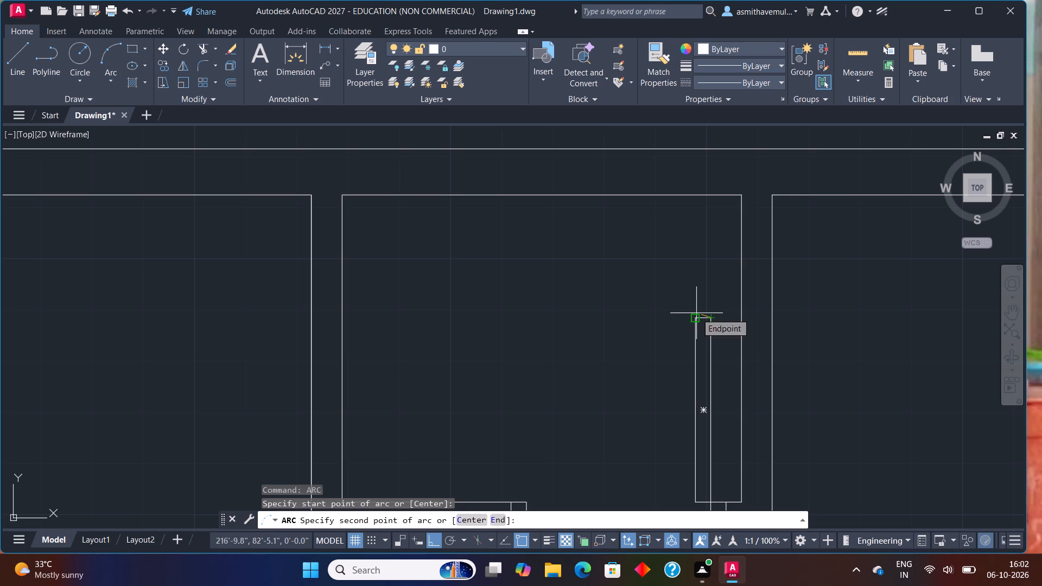
{"action": "left_click", "coordinate": [693, 317]}
{"action": "scroll", "coordinate": [619, 389], "scroll_direction": "down", "scroll_amount": 1}
{"action": "middle_click_drag", "start_coordinate": [608, 420], "coordinate": [650, 327]}
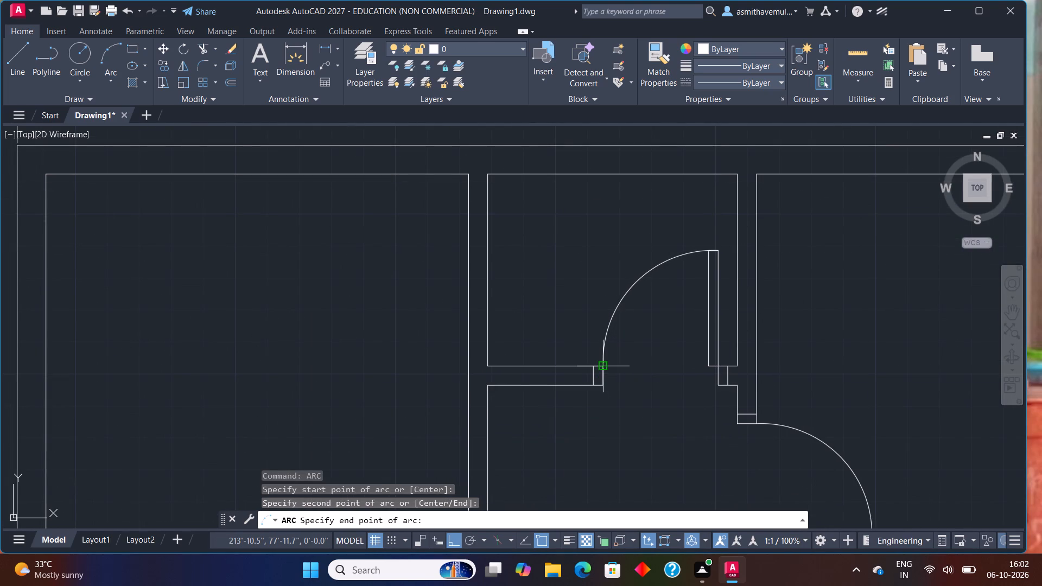
{"action": "left_click", "coordinate": [600, 366]}
Draw a line across the upper-left room's east partition, starting 3" north of the room's lower-right inner corner.
{"action": "scroll", "coordinate": [636, 383], "scroll_direction": "down", "scroll_amount": 3}
{"action": "middle_click_drag", "start_coordinate": [652, 435], "coordinate": [663, 362]}
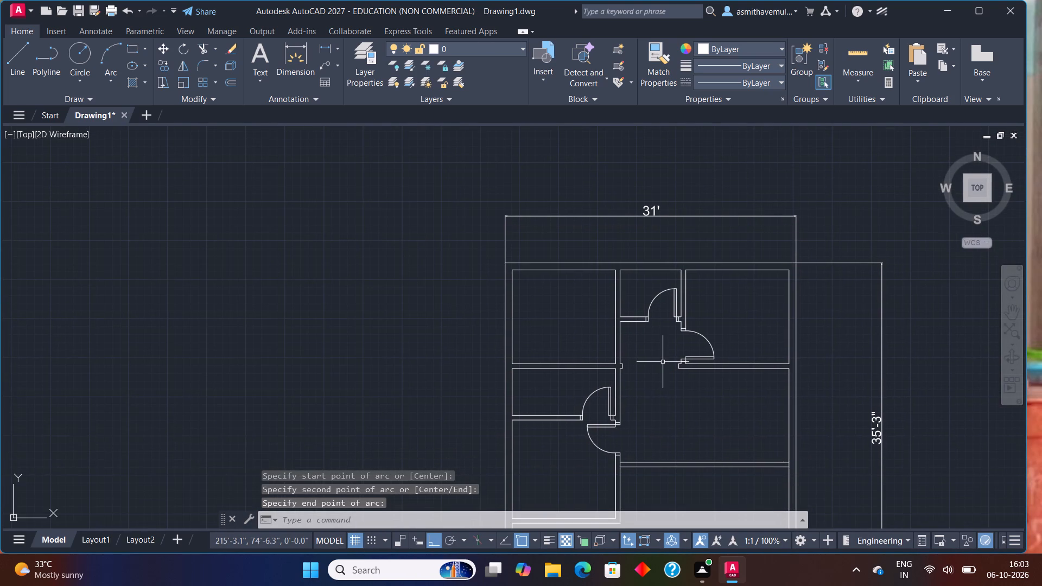
{"action": "middle_click_drag", "start_coordinate": [620, 411], "coordinate": [615, 323]}
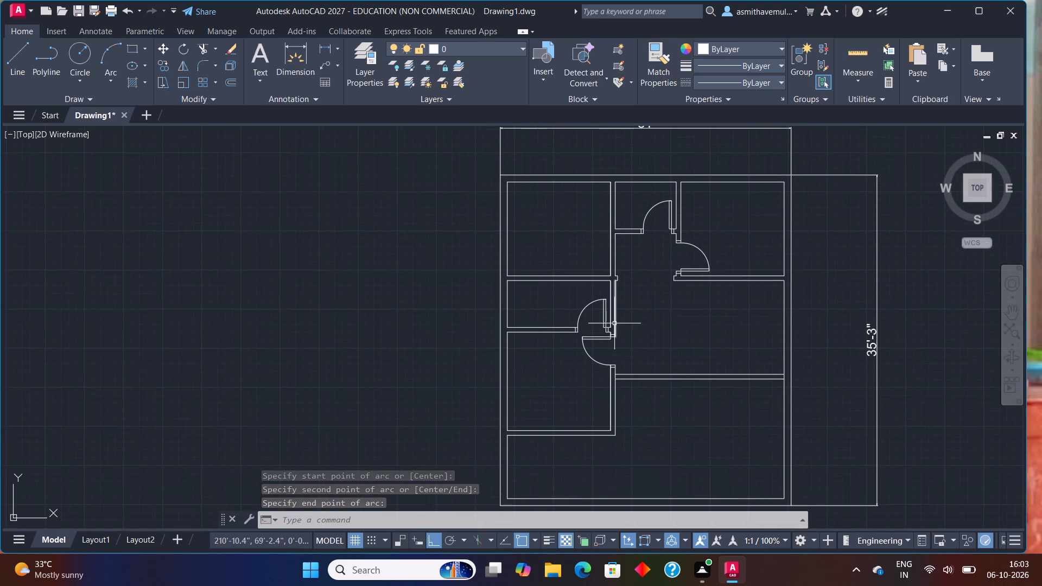
{"action": "scroll", "coordinate": [600, 294], "scroll_direction": "up", "scroll_amount": 2}
{"action": "middle_click_drag", "start_coordinate": [653, 233], "coordinate": [630, 336]}
{"action": "key", "text": "l"}
{"action": "key", "text": "Return"}
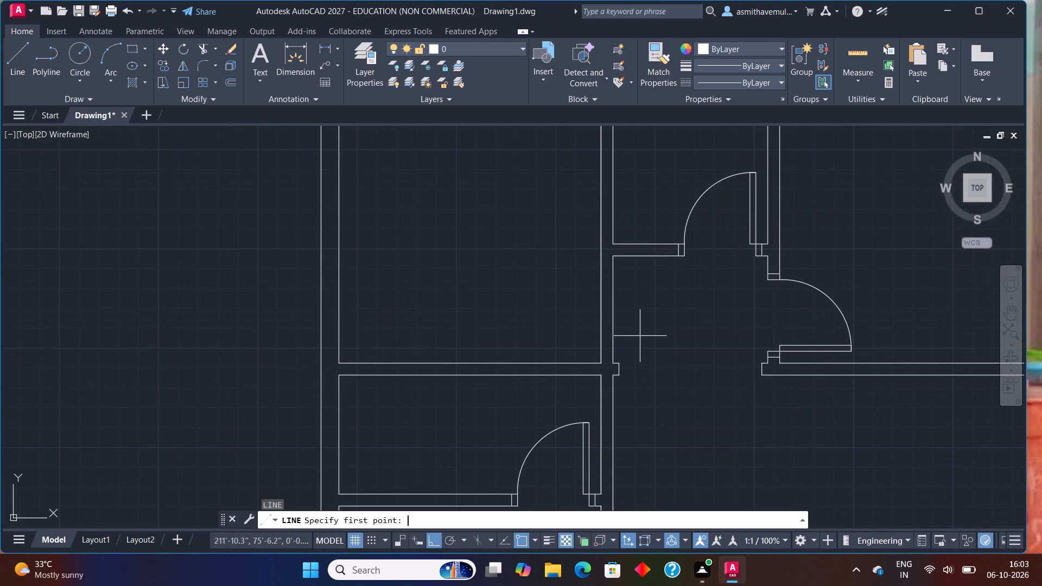
{"action": "type", "text": "FROM"}
{"action": "key", "text": "Return"}
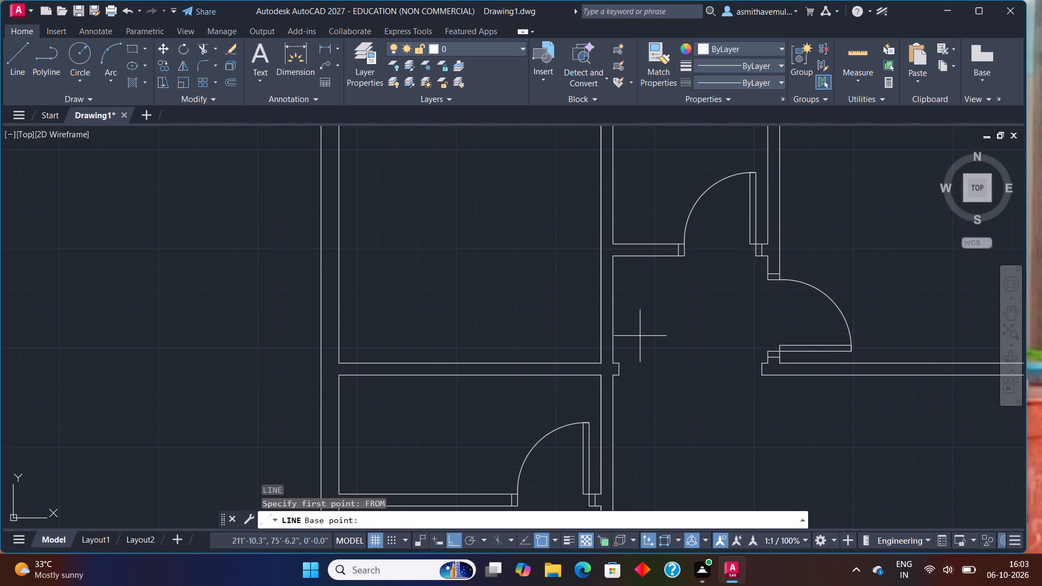
{"action": "left_click", "coordinate": [602, 361]}
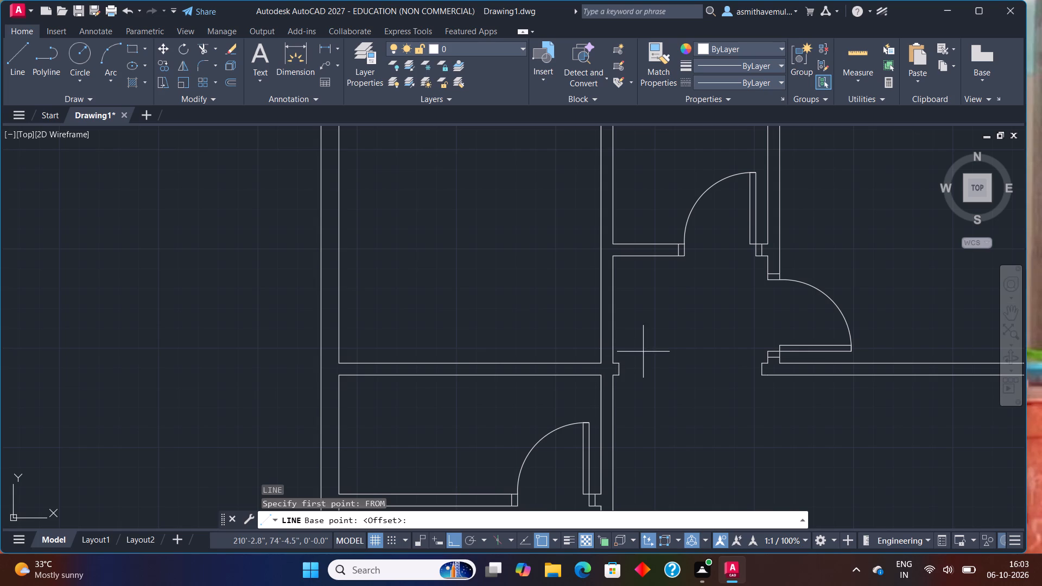
{"action": "key", "text": "shift+at"}
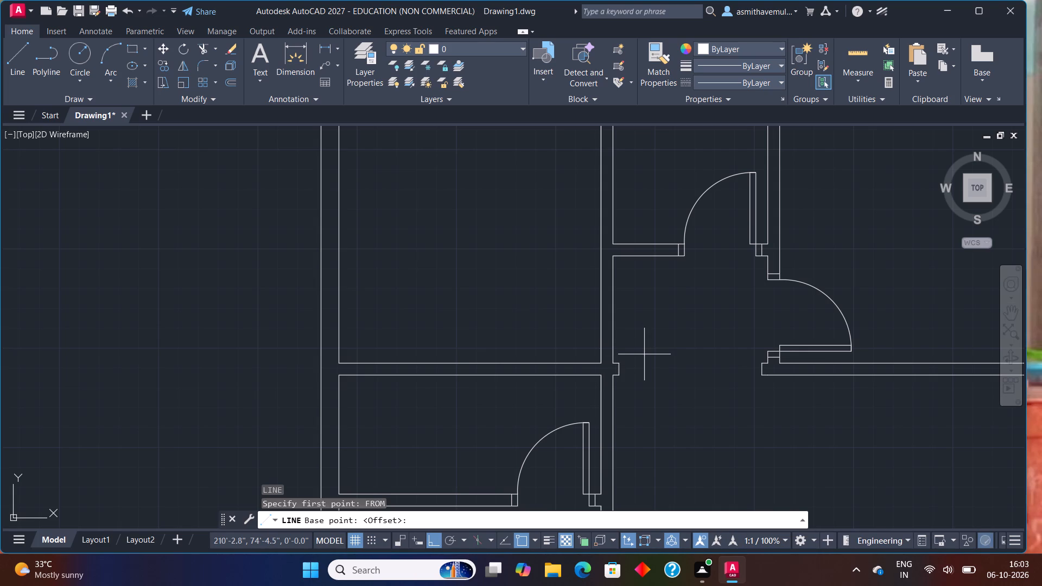
{"action": "type", "text": "0,3"}
{"action": "key", "text": "shift+quotedbl"}
{"action": "key", "text": "Return"}
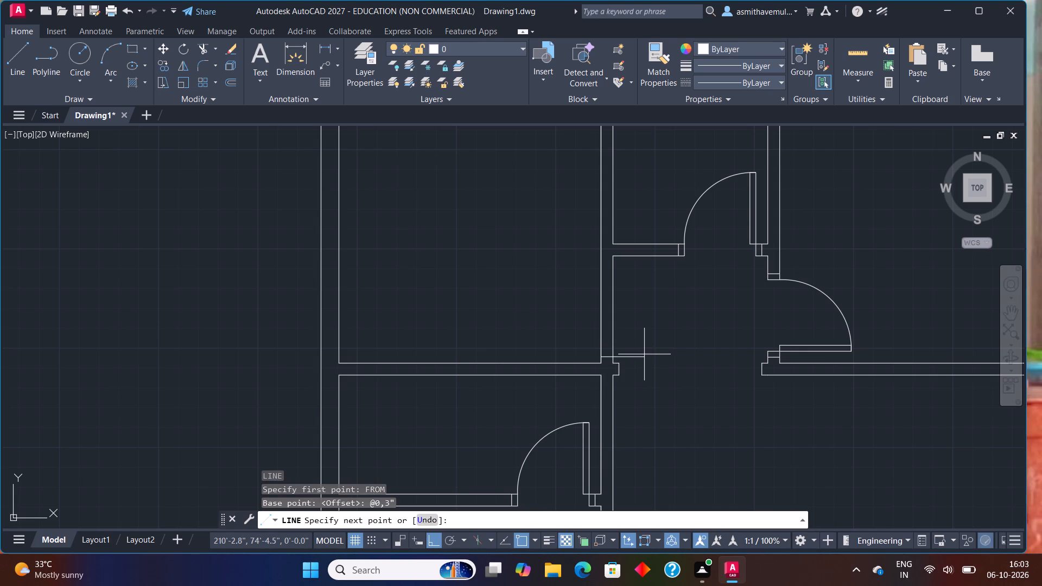
{"action": "scroll", "coordinate": [606, 353], "scroll_direction": "up", "scroll_amount": 1}
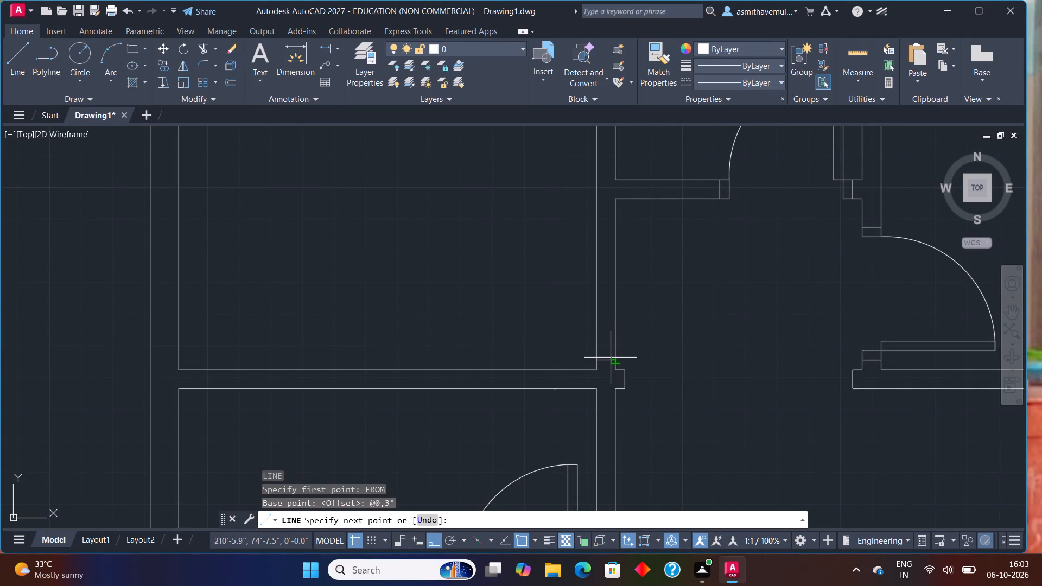
{"action": "left_click", "coordinate": [614, 359]}
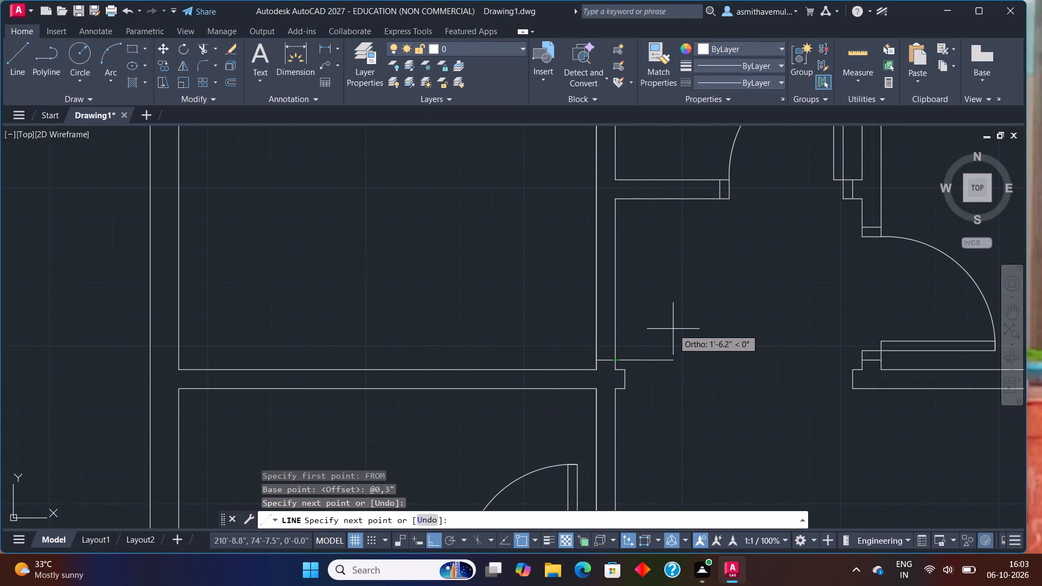
{"action": "key", "text": "Escape"}
Offset the short line across the upper-left room's east partition 3' north to mark the door opening.
{"action": "key", "text": "o"}
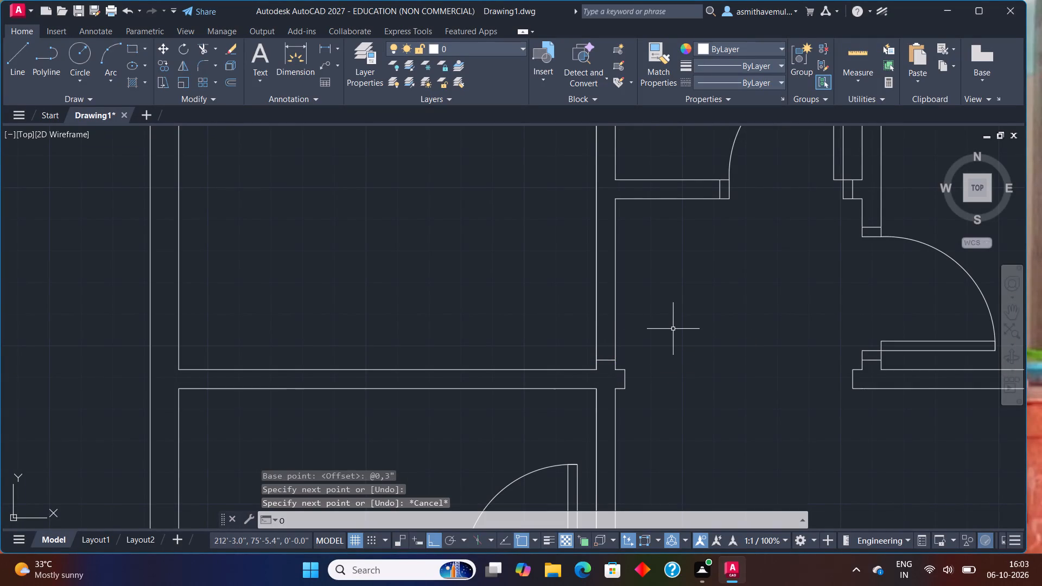
{"action": "key", "text": "Return"}
{"action": "type", "text": "3'"}
{"action": "key", "text": "Return"}
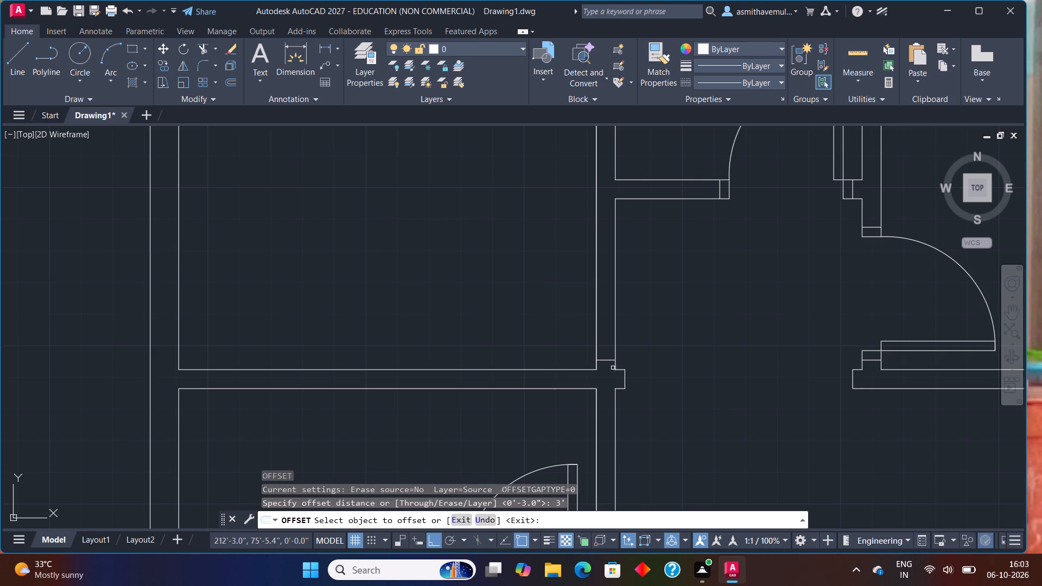
{"action": "left_click_drag", "start_coordinate": [607, 360], "coordinate": [607, 355]}
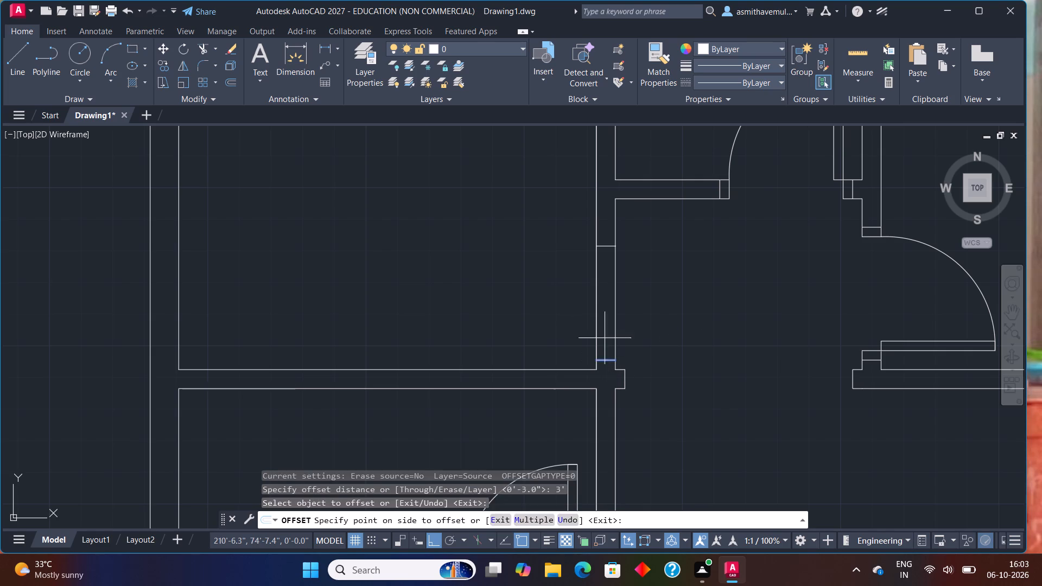
{"action": "left_click", "coordinate": [599, 315]}
{"action": "key", "text": "Escape"}
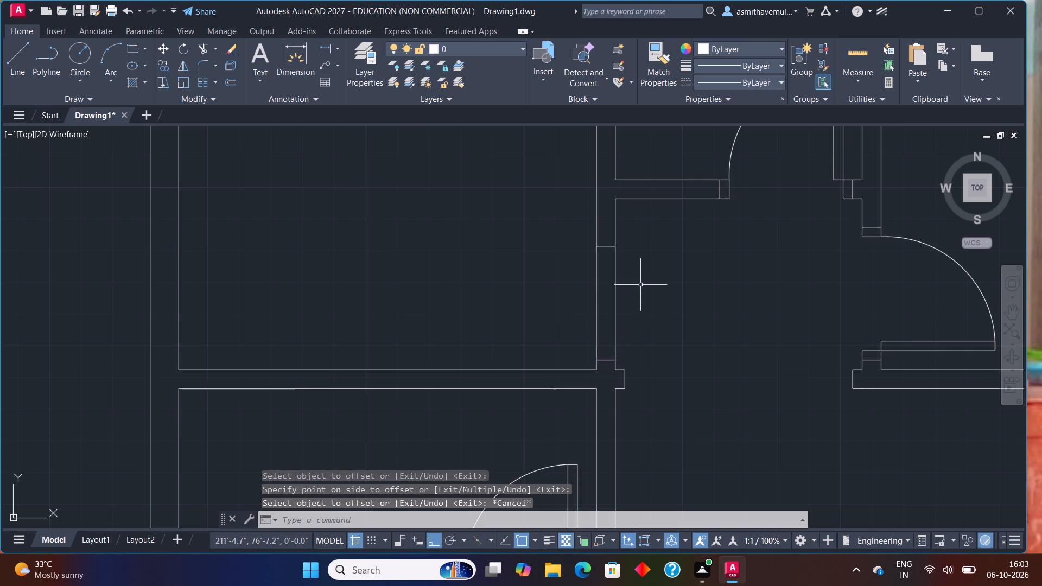
Trim the upper-left room's east partition lines between the two short lines to open the 3' doorway.
{"action": "type", "text": "TRIM"}
{"action": "key", "text": "Return"}
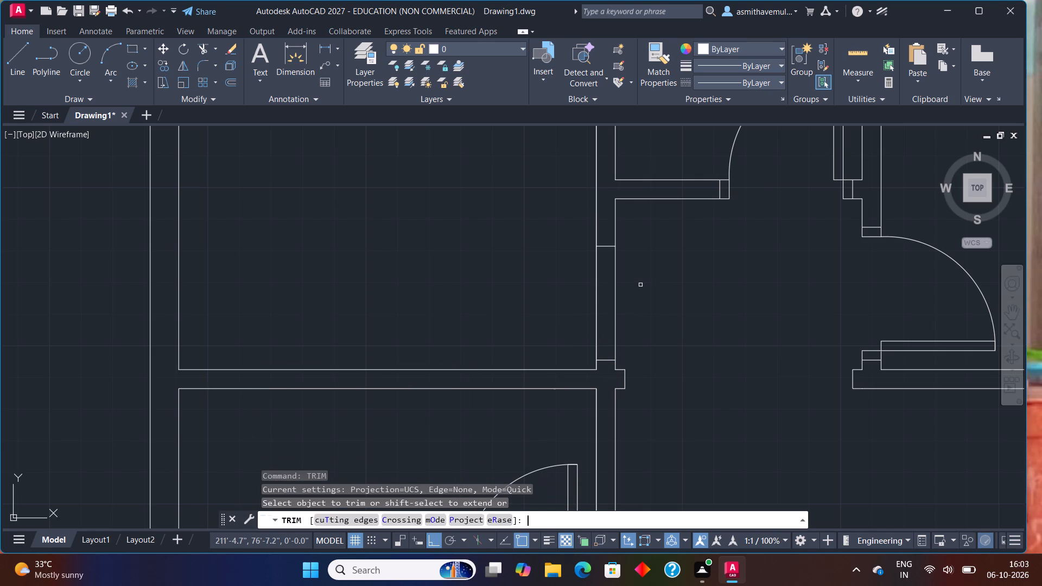
{"action": "left_click_drag", "start_coordinate": [640, 285], "coordinate": [546, 319]}
{"action": "left_click_drag", "start_coordinate": [658, 304], "coordinate": [541, 324]}
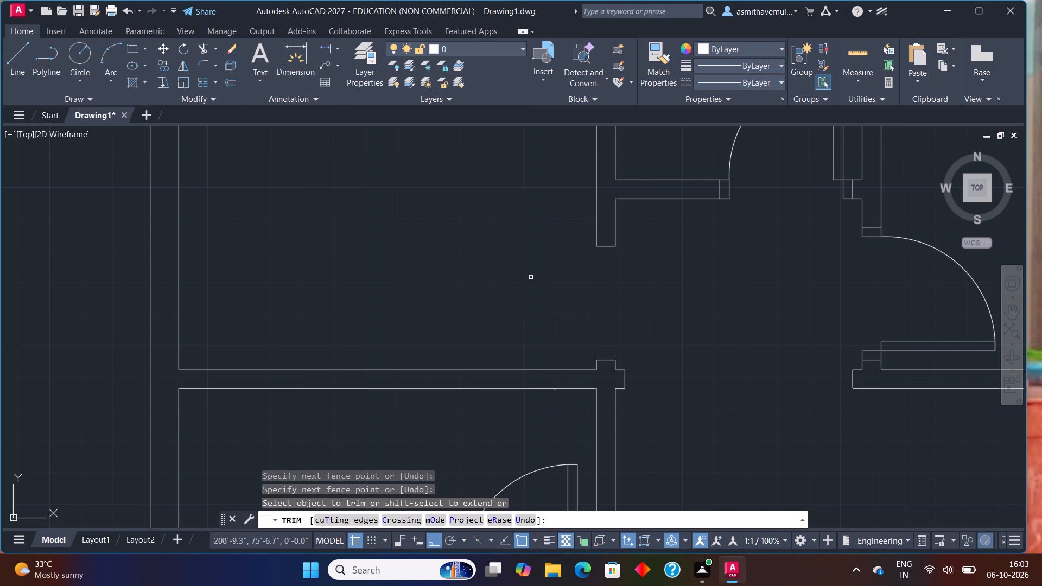
{"action": "key", "text": "Escape"}
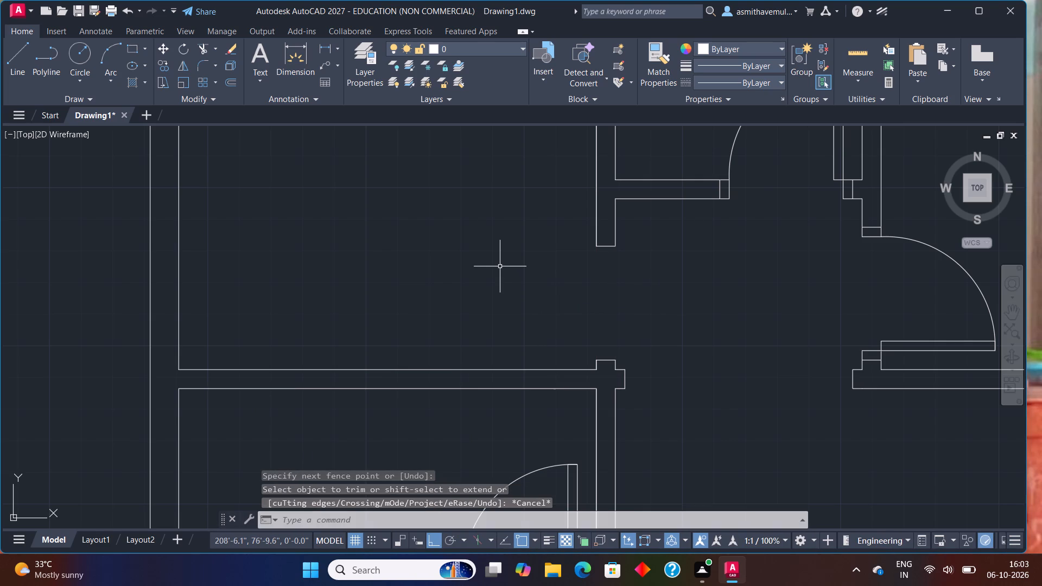
Trim the wall-face segments between the partition lines at both the east and west ends of the middle-right room's south partition.
{"action": "scroll", "coordinate": [500, 269], "scroll_direction": "down", "scroll_amount": 3}
{"action": "middle_click_drag", "start_coordinate": [571, 336], "coordinate": [558, 332]}
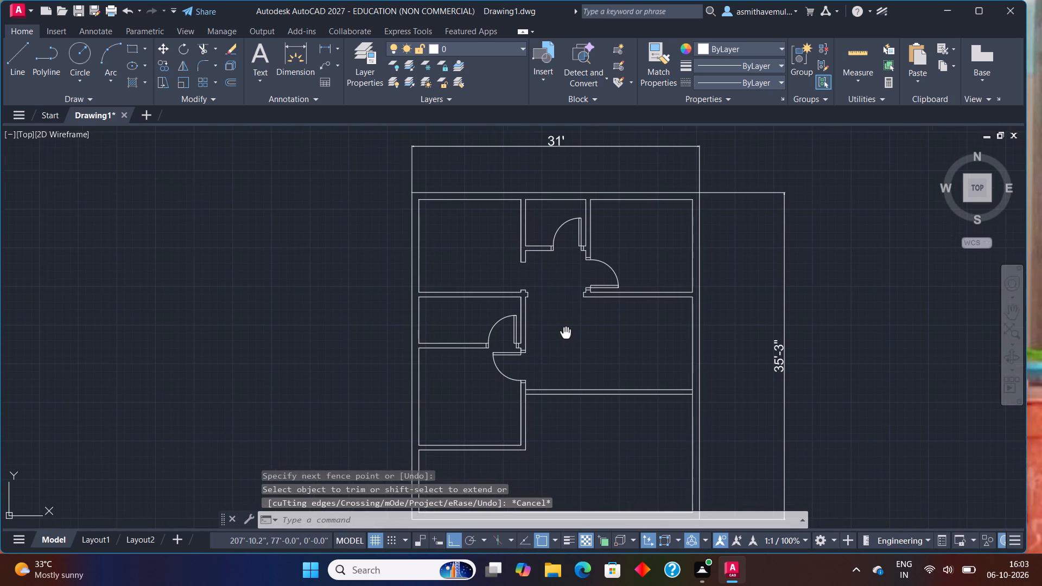
{"action": "middle_click_drag", "start_coordinate": [558, 332], "coordinate": [558, 331]}
{"action": "scroll", "coordinate": [679, 420], "scroll_direction": "up", "scroll_amount": 1}
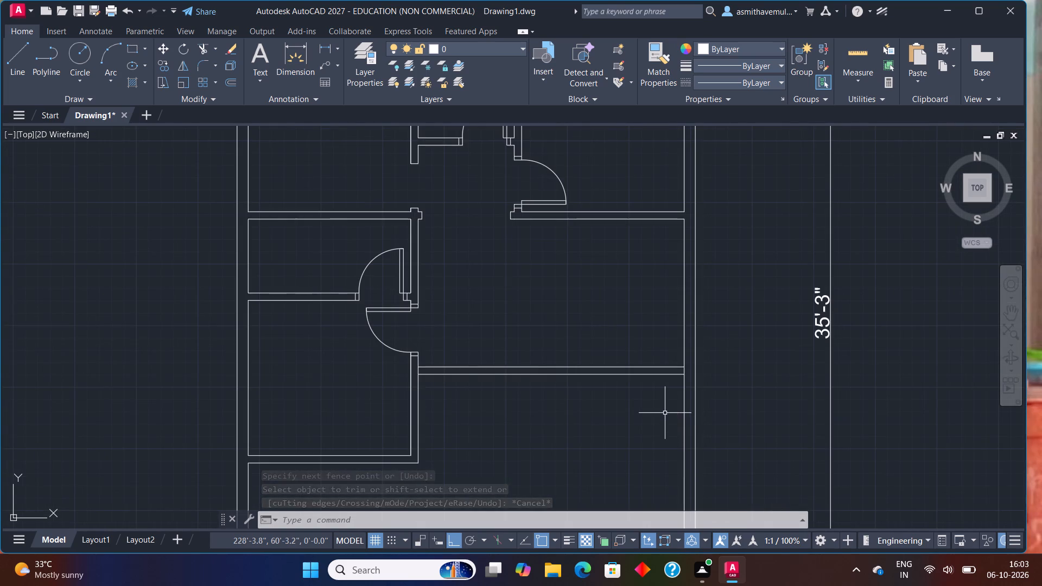
{"action": "scroll", "coordinate": [664, 412], "scroll_direction": "up", "scroll_amount": 1}
{"action": "type", "text": "TRIM"}
{"action": "key", "text": "Return"}
{"action": "scroll", "coordinate": [641, 510], "scroll_direction": "up", "scroll_amount": 1}
{"action": "left_click_drag", "start_coordinate": [743, 243], "coordinate": [709, 251]}
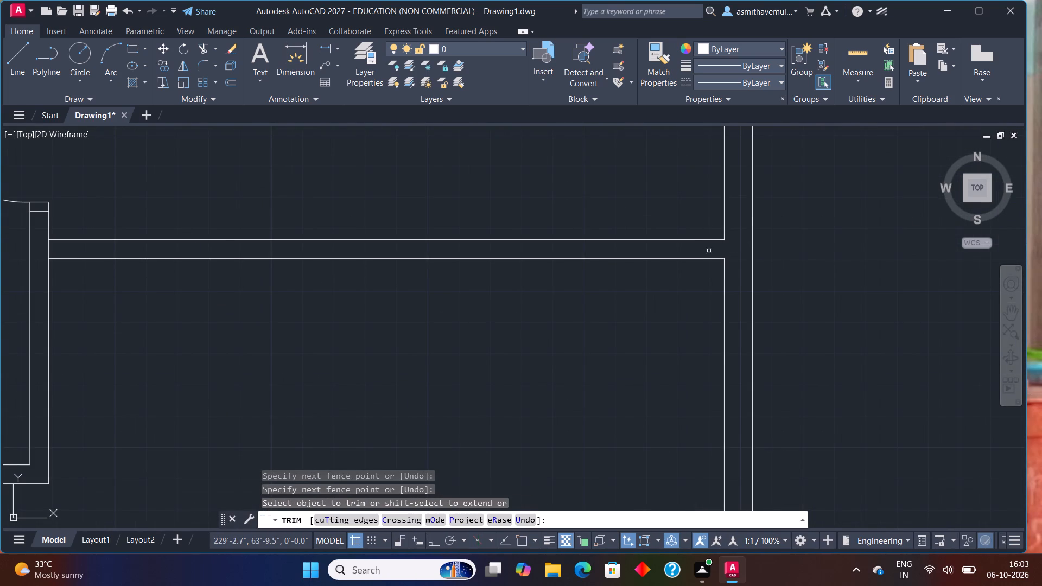
{"action": "scroll", "coordinate": [591, 301], "scroll_direction": "down", "scroll_amount": 1}
{"action": "middle_click_drag", "start_coordinate": [485, 372], "coordinate": [670, 404]}
{"action": "scroll", "coordinate": [493, 330], "scroll_direction": "up", "scroll_amount": 2}
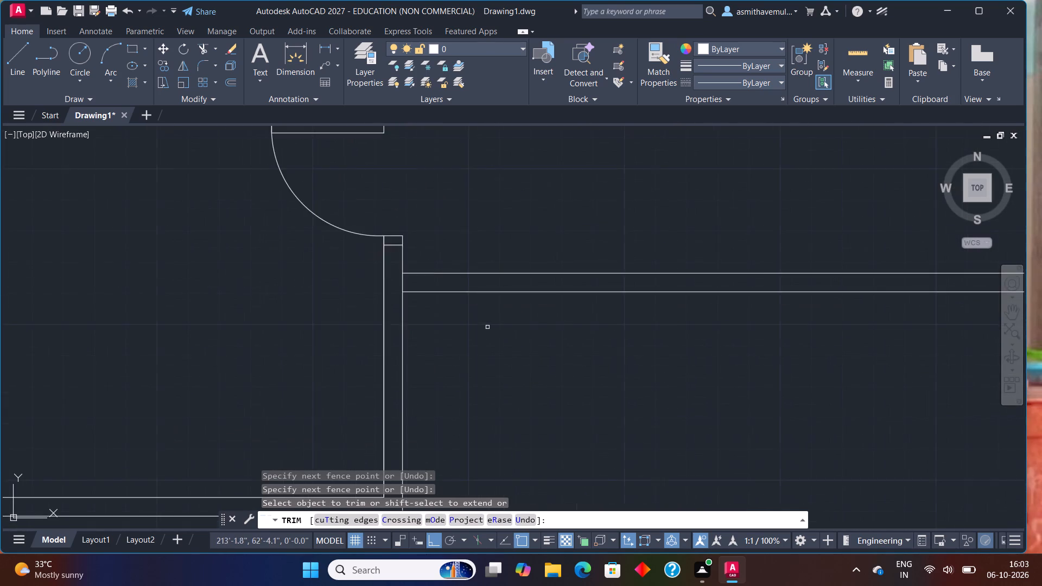
{"action": "left_click_drag", "start_coordinate": [338, 261], "coordinate": [387, 266]}
{"action": "scroll", "coordinate": [452, 302], "scroll_direction": "down", "scroll_amount": 4}
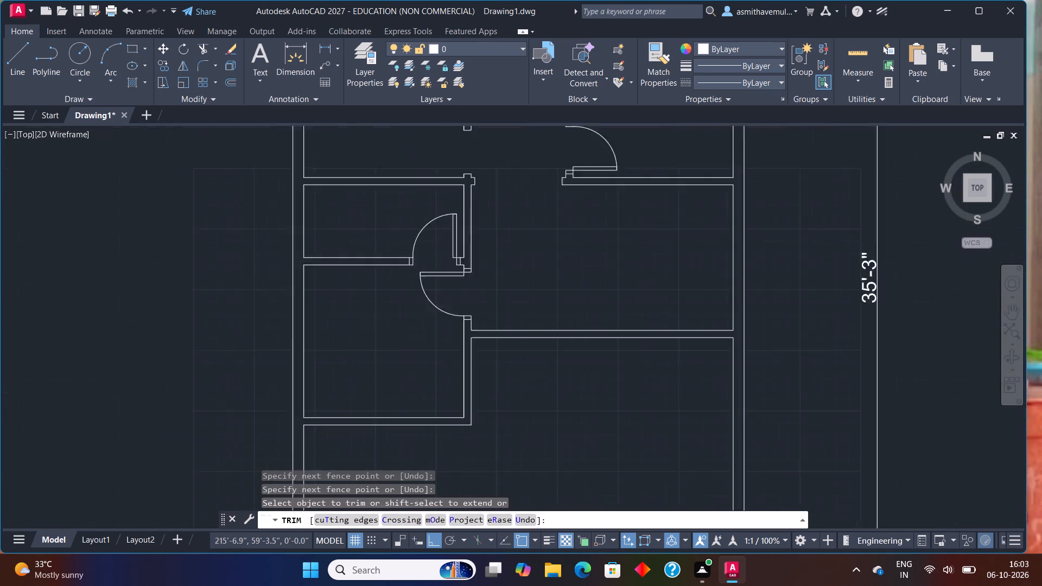
{"action": "middle_click_drag", "start_coordinate": [550, 425], "coordinate": [519, 397]}
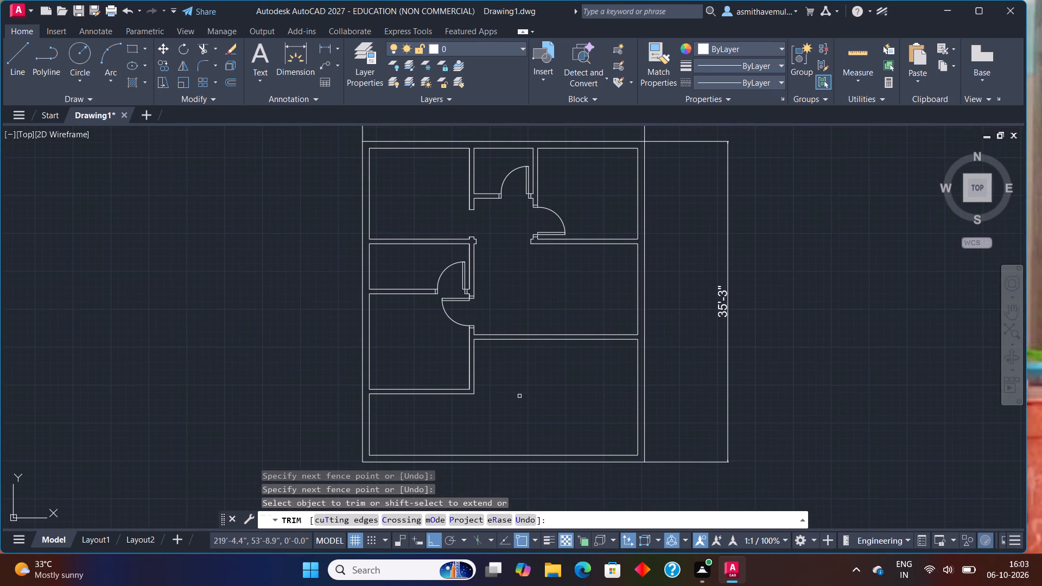
{"action": "key", "text": "Escape"}
Draw a line across the middle-right room's south partition, starting 3" west of the room's lower-right inner corner.
{"action": "key", "text": "l"}
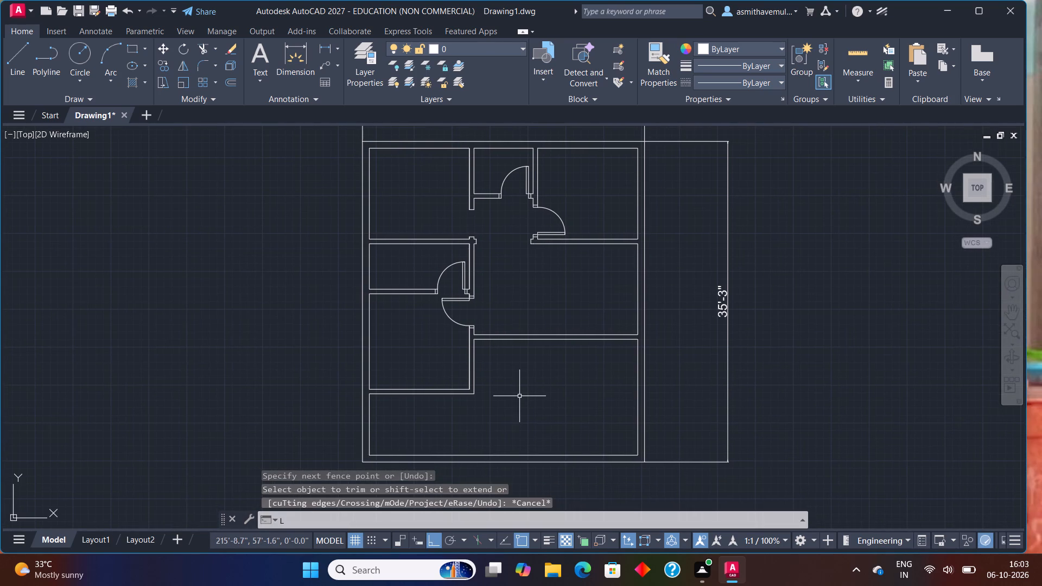
{"action": "key", "text": "Return"}
{"action": "type", "text": "FROM"}
{"action": "key", "text": "Return"}
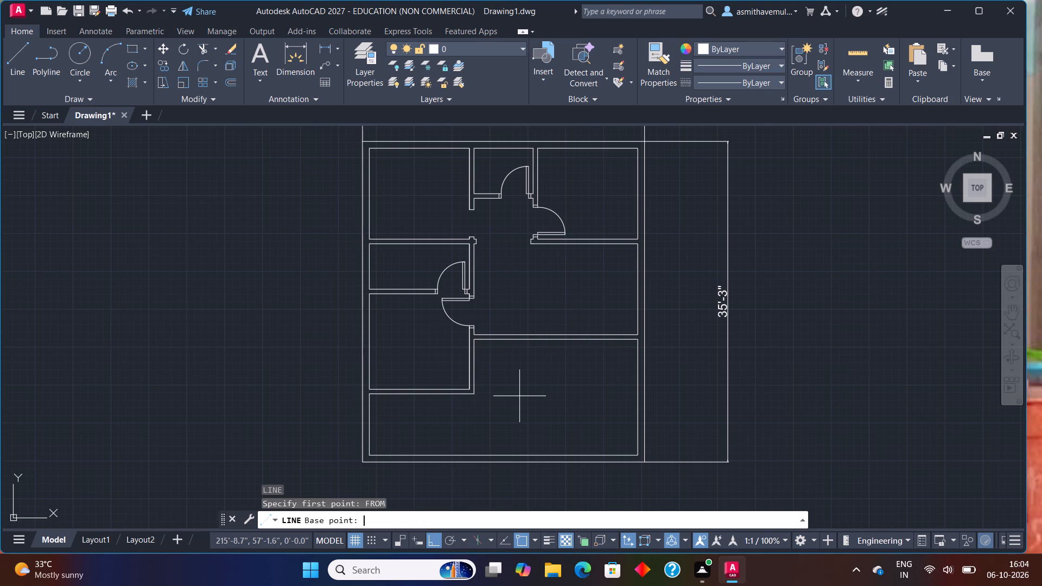
{"action": "scroll", "coordinate": [637, 334], "scroll_direction": "up", "scroll_amount": 2}
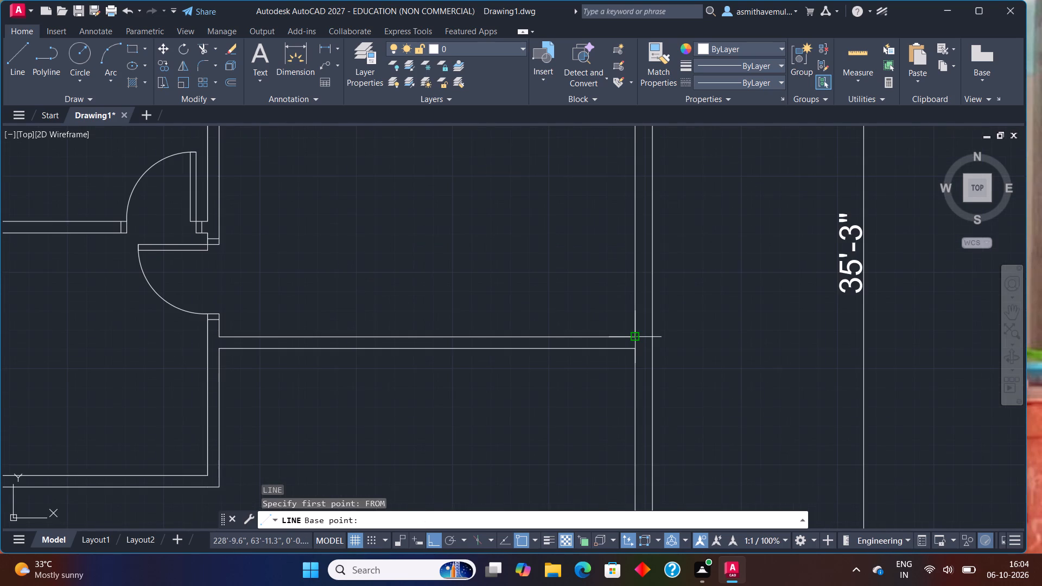
{"action": "left_click", "coordinate": [634, 334]}
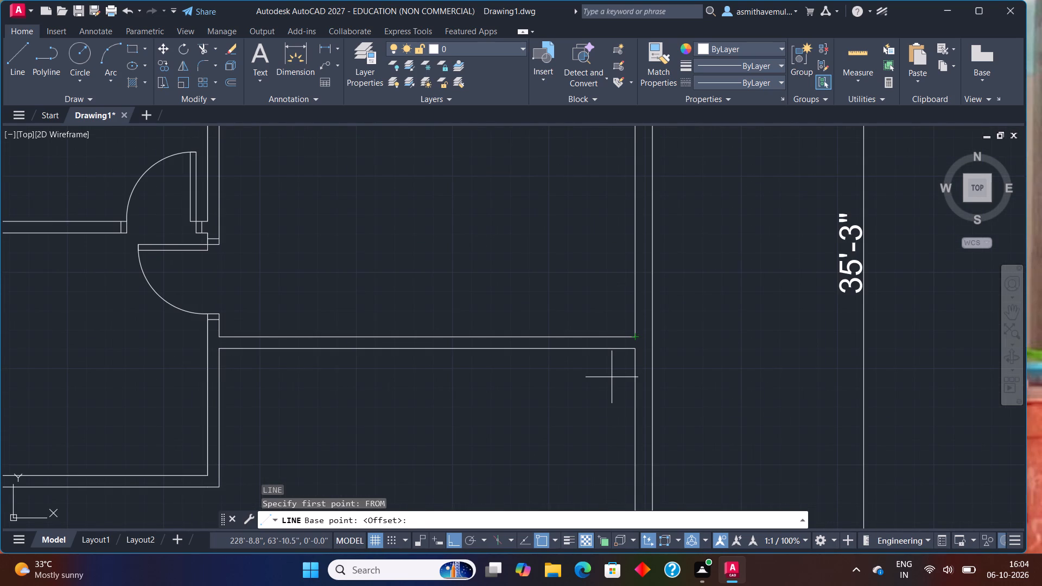
{"action": "key", "text": "shift+at"}
{"action": "type", "text": "-3"}
{"action": "type", "text": "\",0"}
{"action": "key", "text": "Return"}
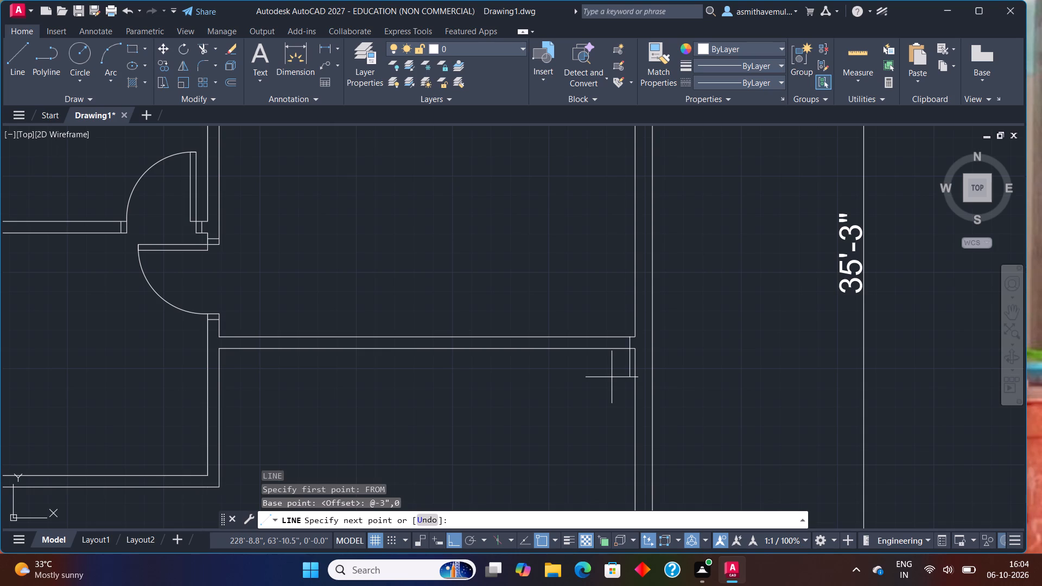
{"action": "scroll", "coordinate": [612, 378], "scroll_direction": "up", "scroll_amount": 1}
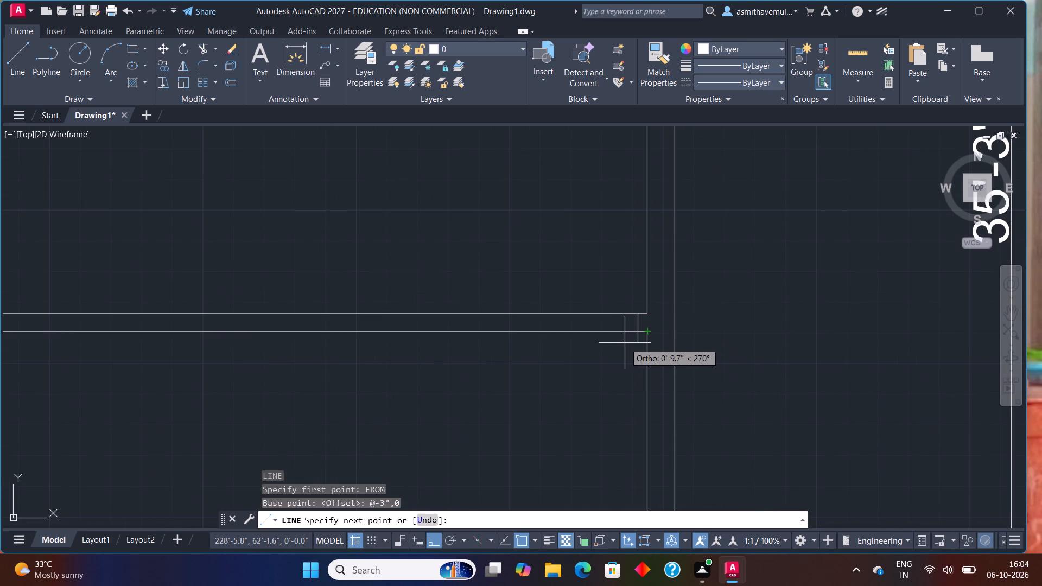
{"action": "left_click", "coordinate": [638, 329]}
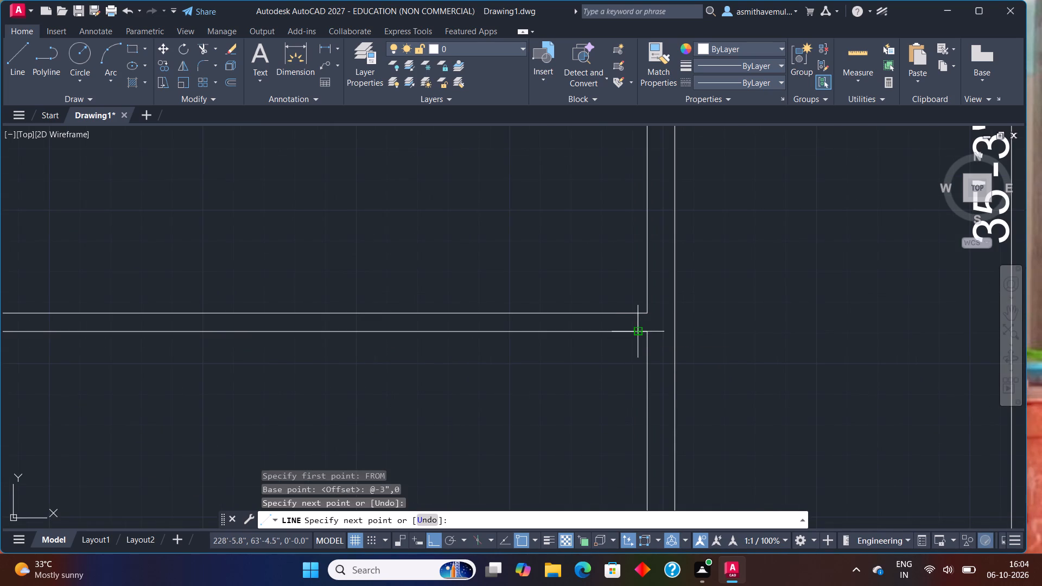
{"action": "key", "text": "Escape"}
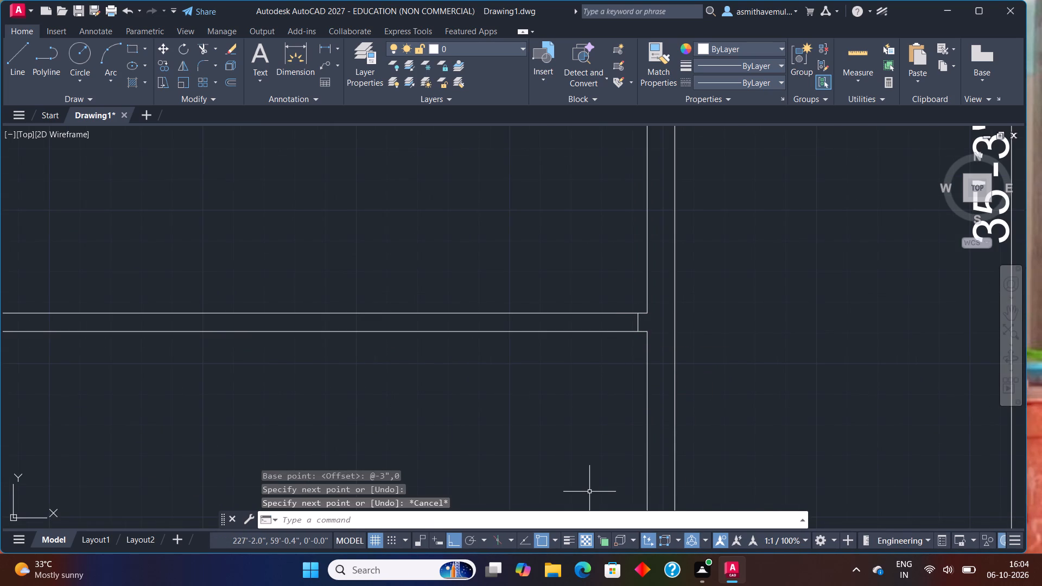
Offset the short line across the middle-right room's south partition 3" west to form the east door frame.
{"action": "key", "text": "o"}
{"action": "key", "text": "Return"}
{"action": "key", "text": "3"}
{"action": "key", "text": "shift+quotedbl"}
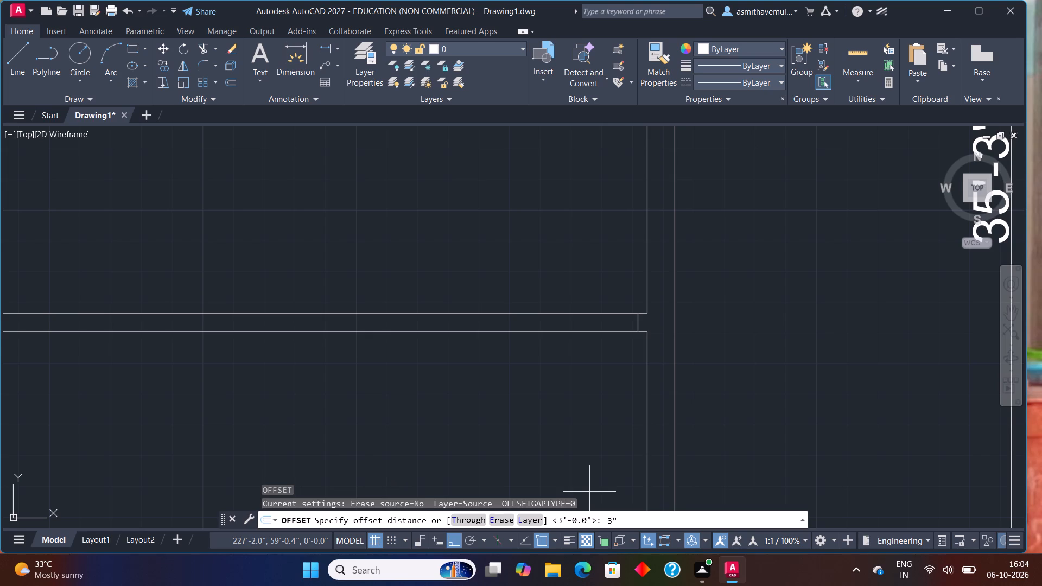
{"action": "key", "text": "Return"}
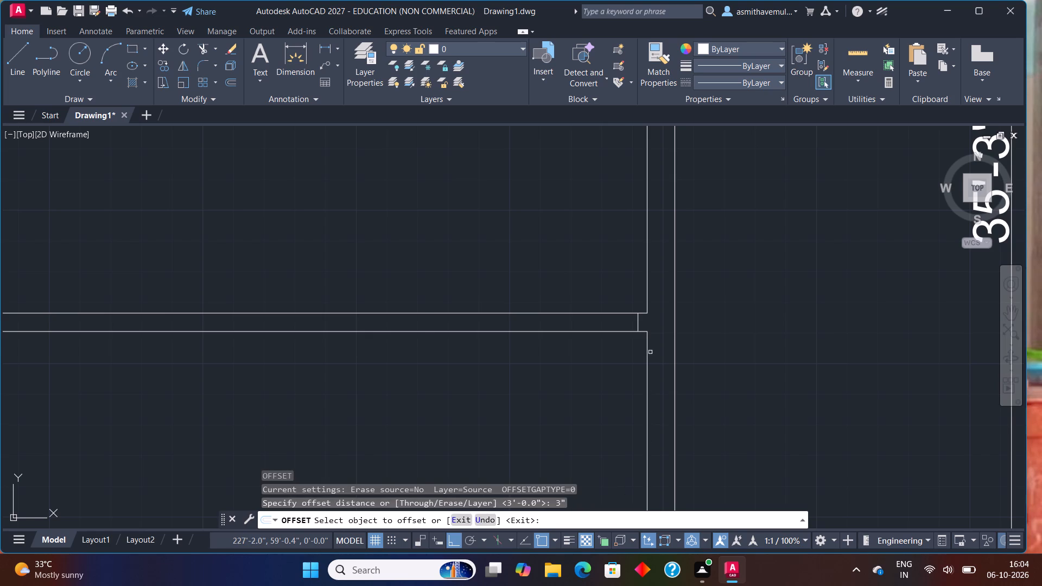
{"action": "scroll", "coordinate": [650, 332], "scroll_direction": "up", "scroll_amount": 1}
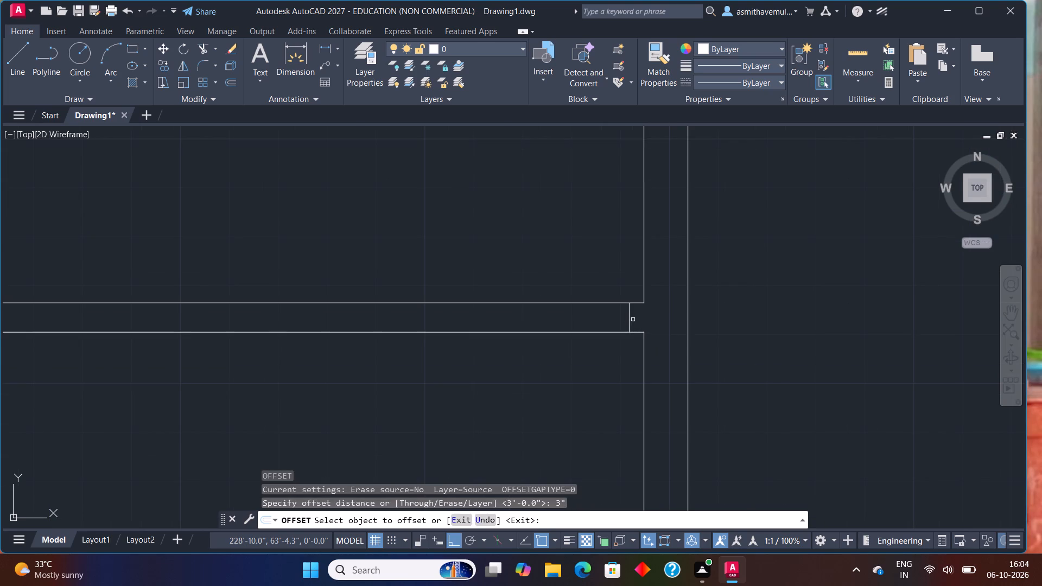
{"action": "left_click", "coordinate": [630, 320]}
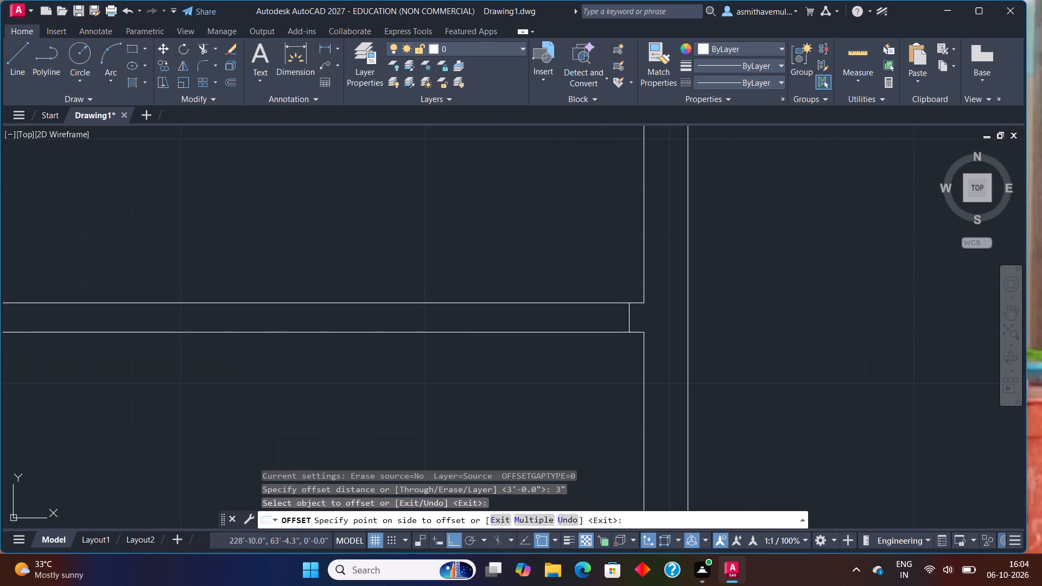
{"action": "left_click", "coordinate": [612, 319]}
{"action": "key", "text": "Escape"}
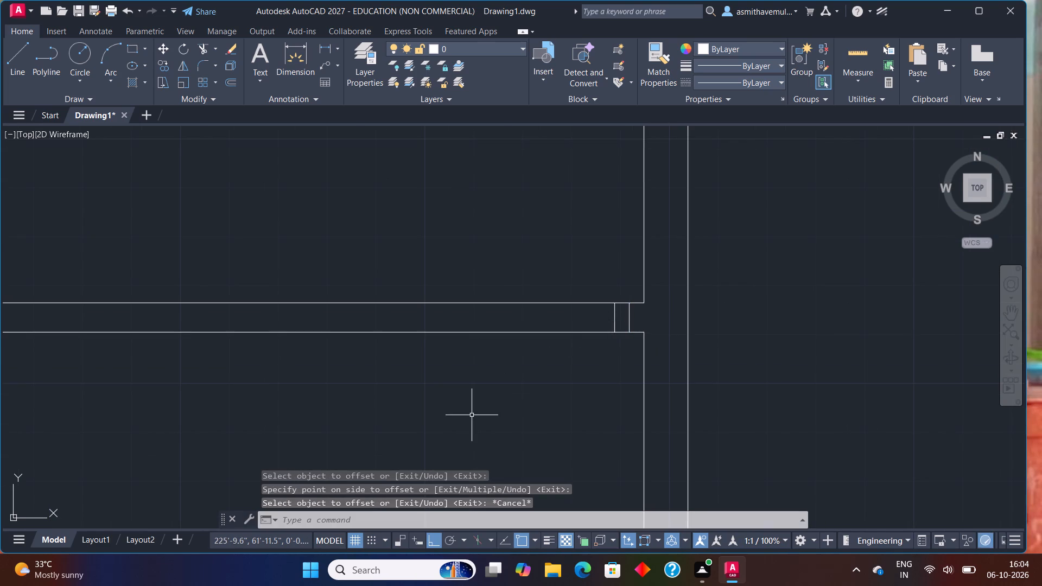
Offset the east door frame's west line 3' west to mark the door opening in the south partition.
{"action": "key", "text": "o"}
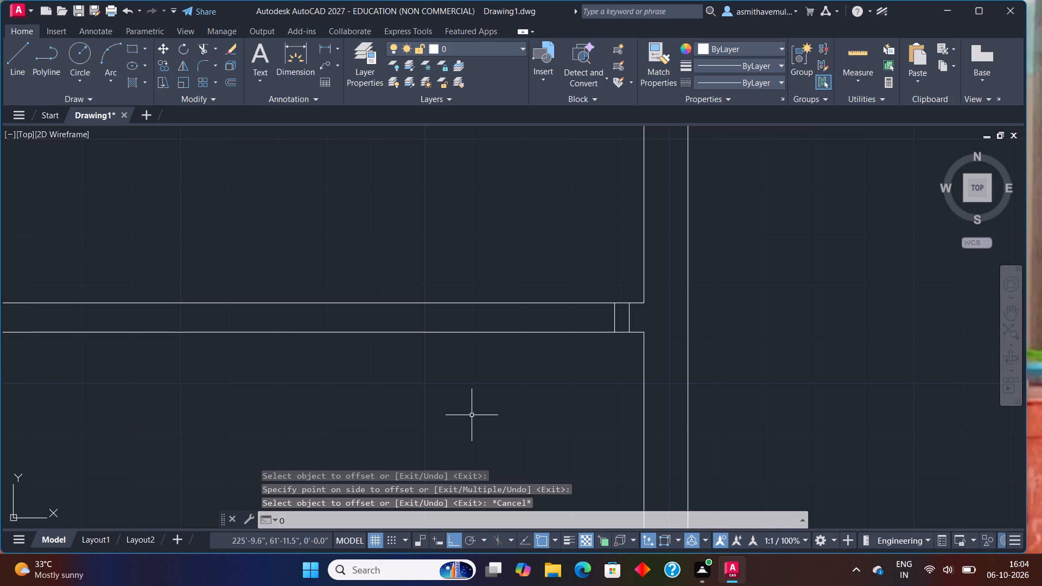
{"action": "key", "text": "Return"}
{"action": "key", "text": "3"}
{"action": "key", "text": "apostrophe"}
{"action": "key", "text": "Return"}
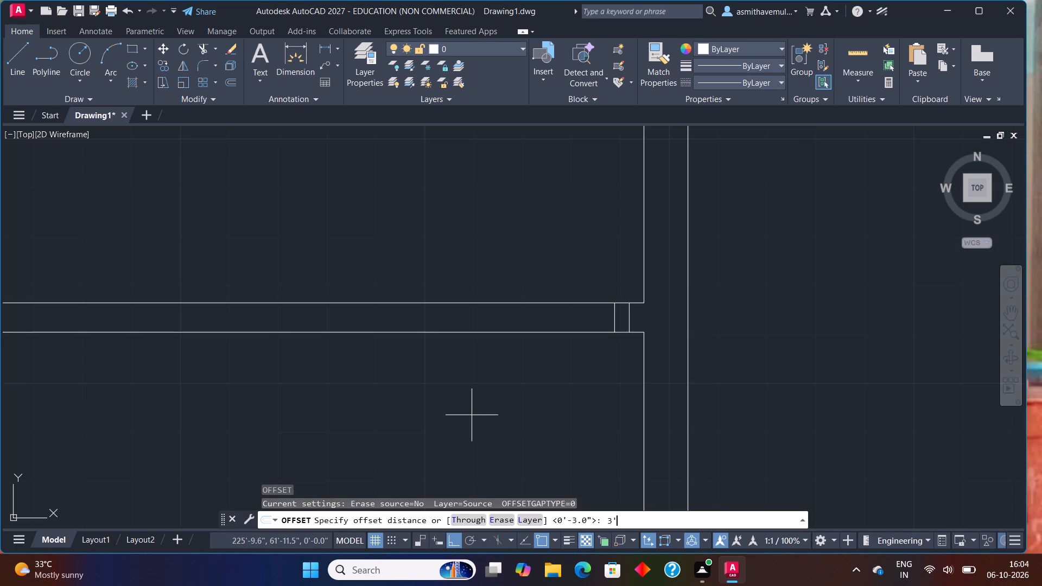
{"action": "left_click", "coordinate": [614, 320]}
{"action": "left_click", "coordinate": [552, 315]}
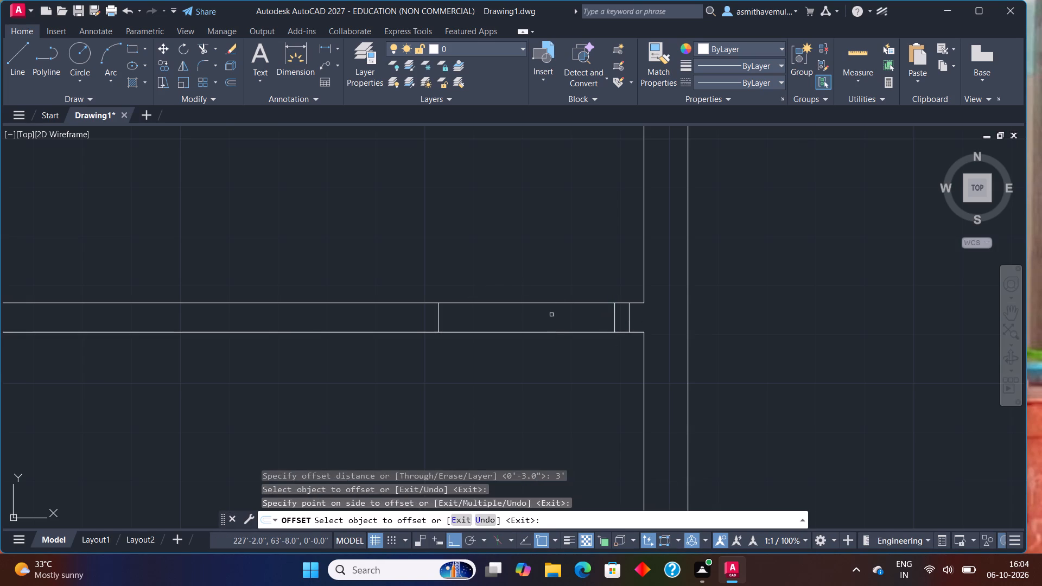
{"action": "key", "text": "Escape"}
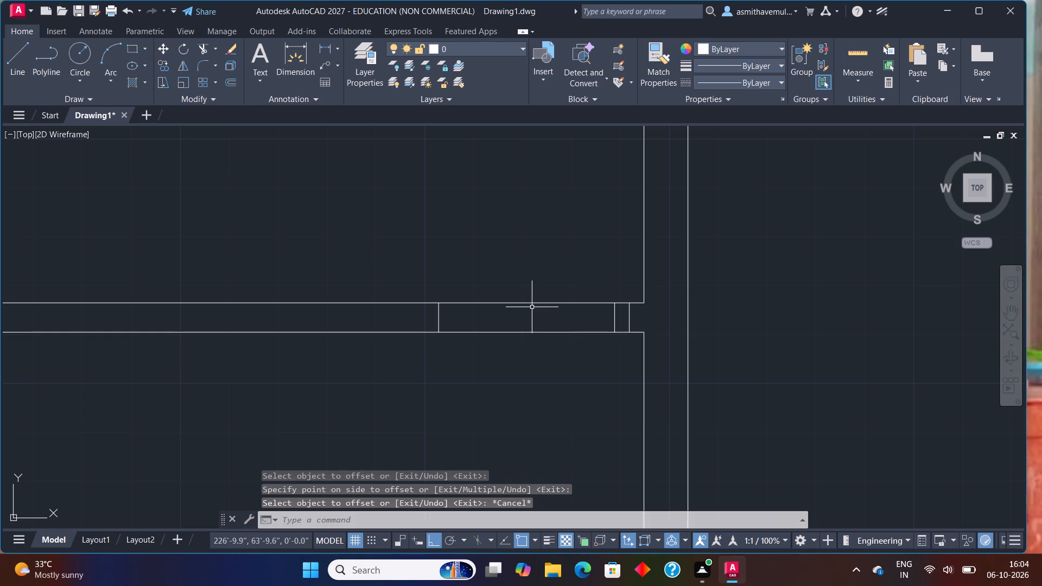
Offset the opening's west line 3" farther west to form the west door frame.
{"action": "key", "text": "o"}
{"action": "key", "text": "Return"}
{"action": "key", "text": "3"}
{"action": "key", "text": "shift+quotedbl"}
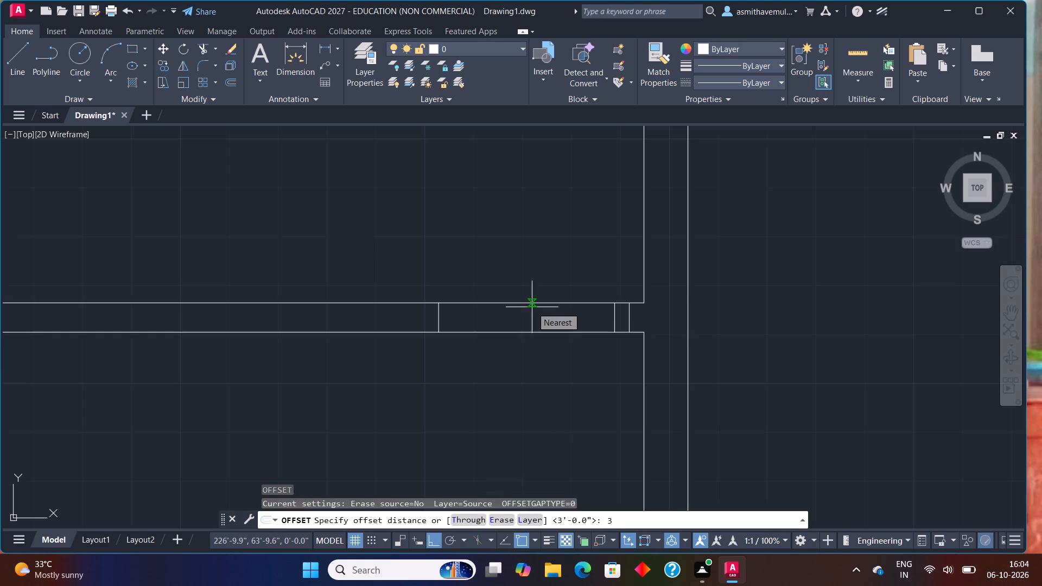
{"action": "key", "text": "Return"}
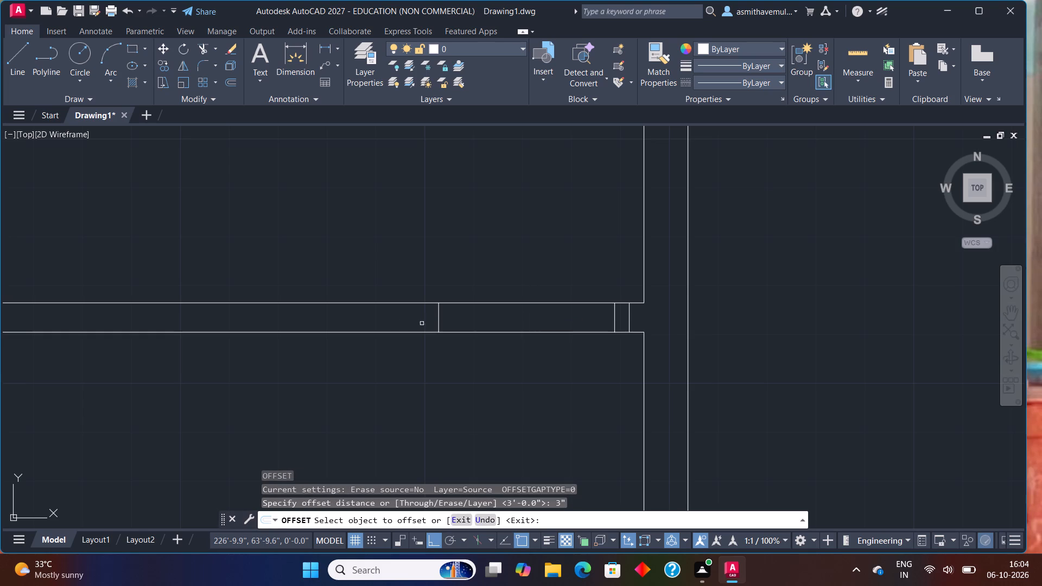
{"action": "left_click", "coordinate": [438, 320]}
{"action": "left_click", "coordinate": [391, 321]}
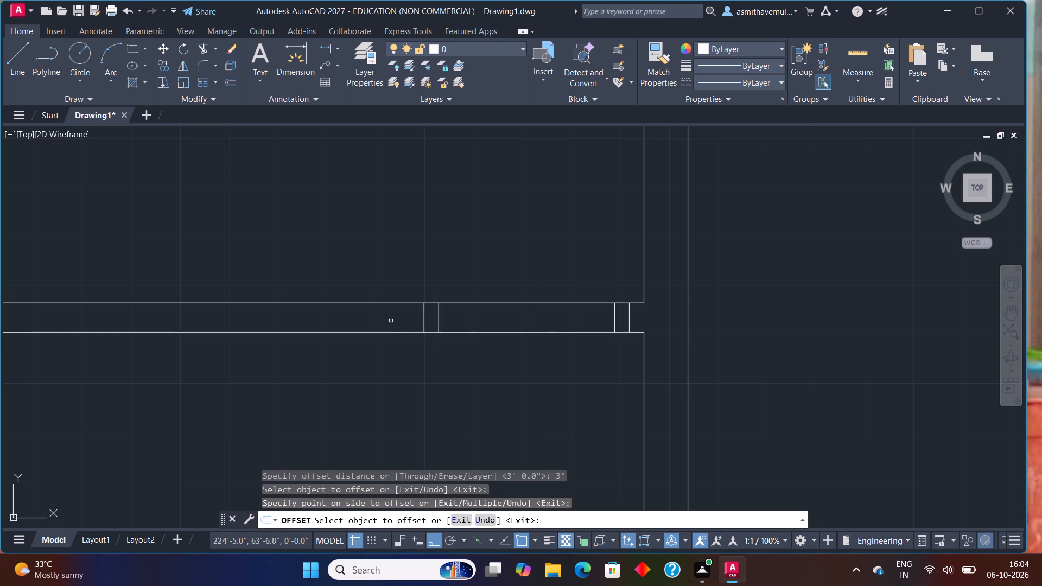
{"action": "key", "text": "Escape"}
Trim both south partition lines between the east and west door frames to clear the 3' doorway.
{"action": "type", "text": "TR"}
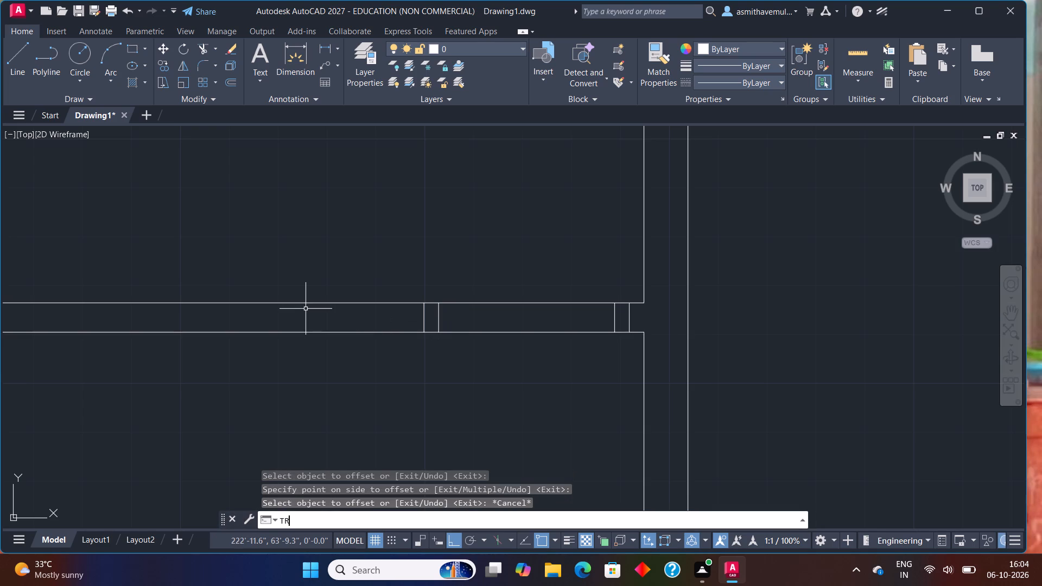
{"action": "type", "text": "IM"}
{"action": "key", "text": "Return"}
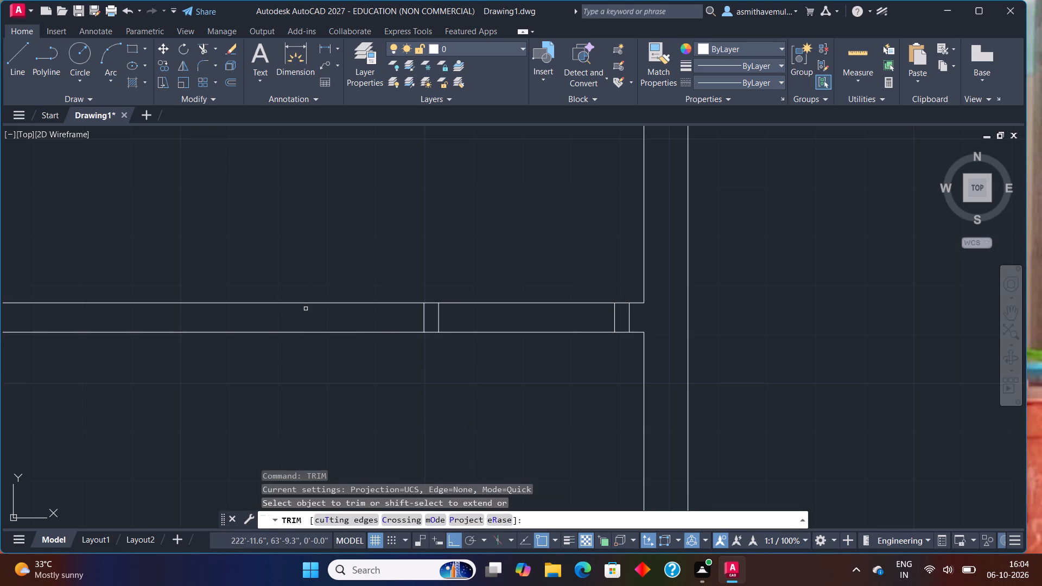
{"action": "left_click_drag", "start_coordinate": [454, 364], "coordinate": [461, 275]}
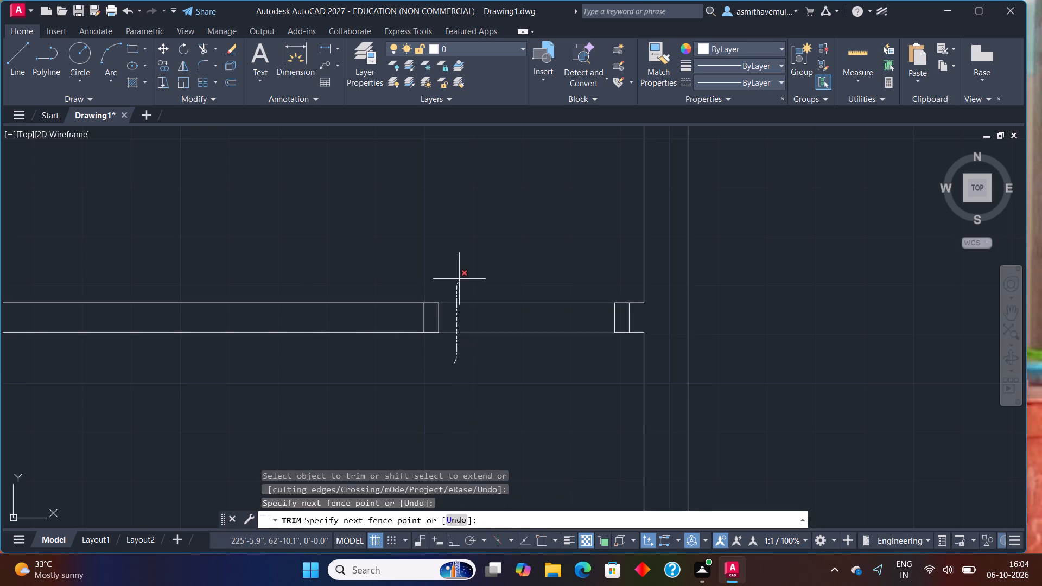
{"action": "left_click_drag", "start_coordinate": [461, 275], "coordinate": [462, 271]}
{"action": "key", "text": "Escape"}
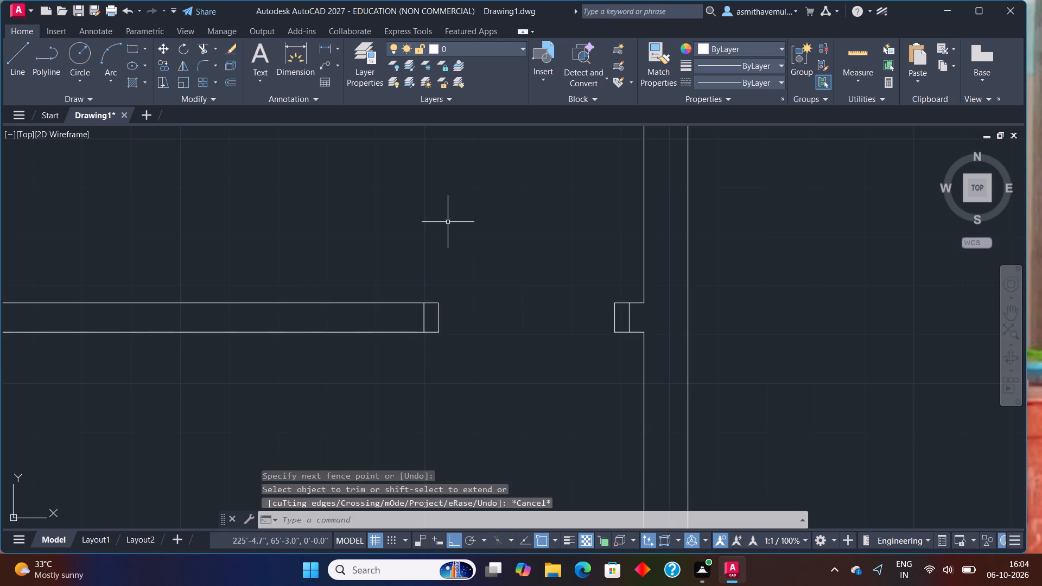
Draw a 3" by 3' rectangular door leaf extending north from the east frame of the middle-right room's south doorway.
{"action": "type", "text": "REC"}
{"action": "key", "text": "Return"}
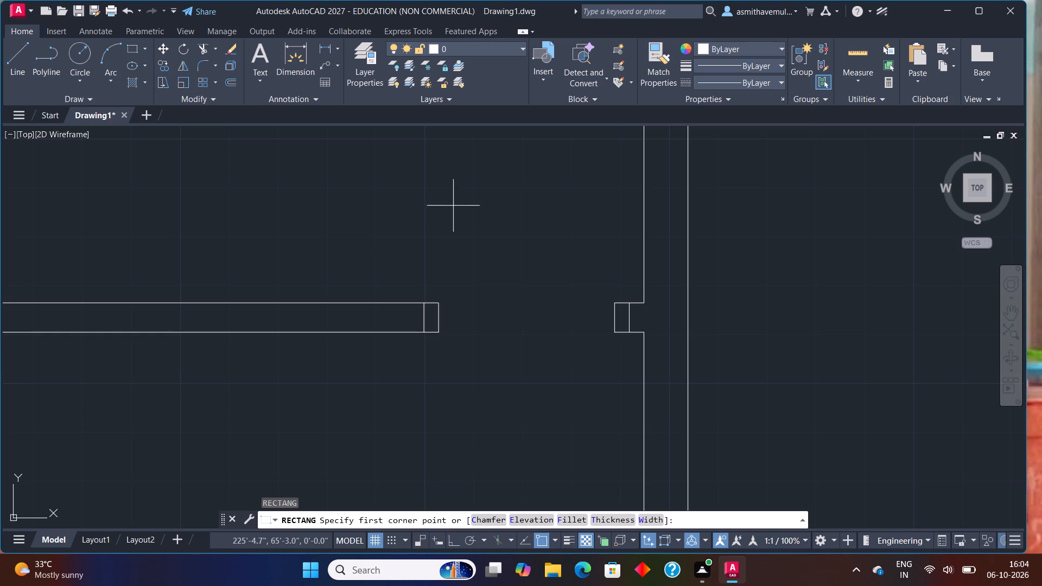
{"action": "left_click", "coordinate": [614, 308]}
{"action": "scroll", "coordinate": [545, 254], "scroll_direction": "down", "scroll_amount": 2}
{"action": "middle_click_drag", "start_coordinate": [543, 249], "coordinate": [549, 352]}
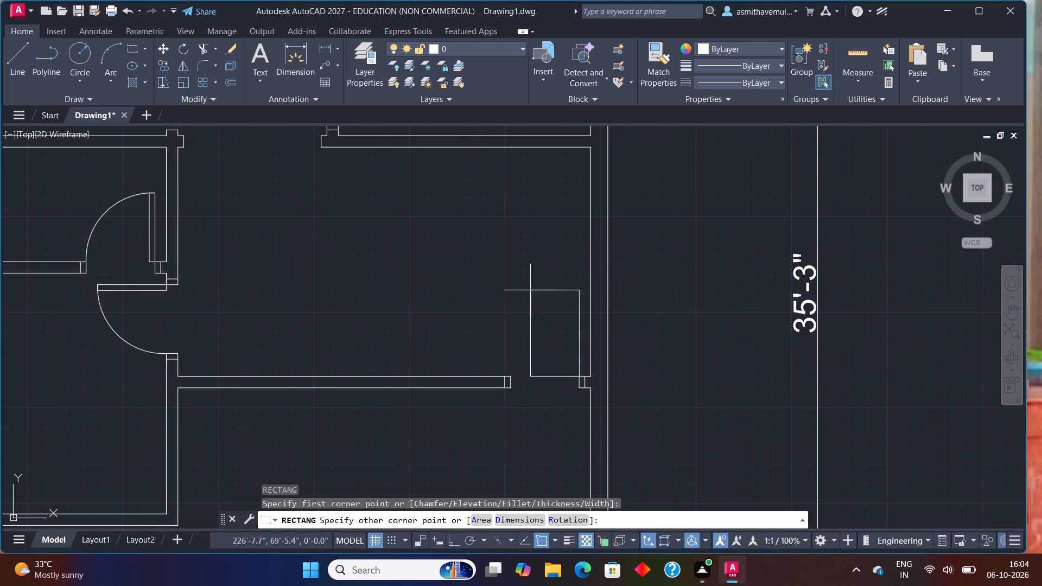
{"action": "key", "text": "d"}
{"action": "key", "text": "Return"}
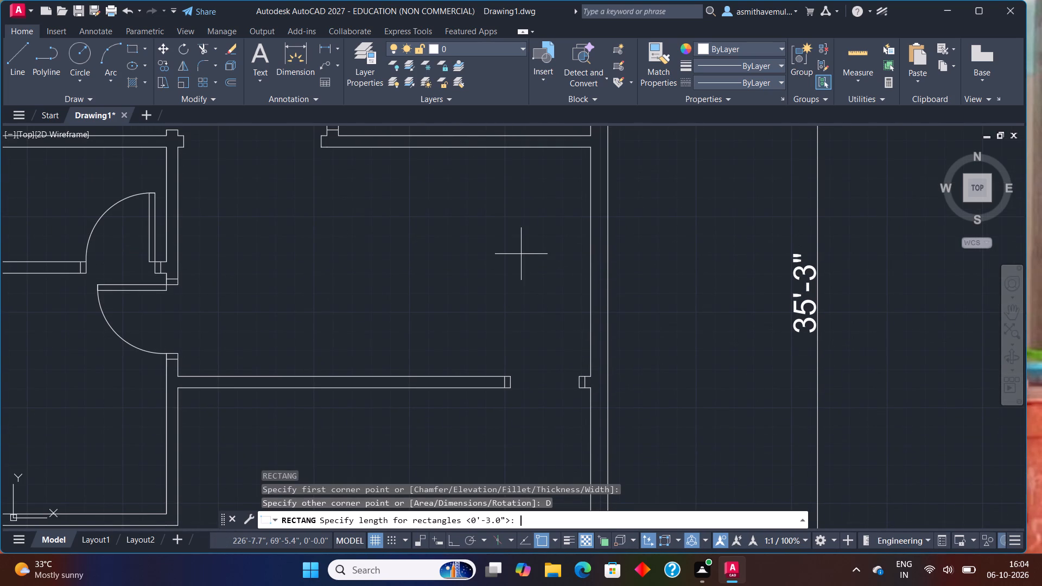
{"action": "type", "text": "3\""}
{"action": "key", "text": "Return"}
{"action": "type", "text": "3'"}
{"action": "key", "text": "Return"}
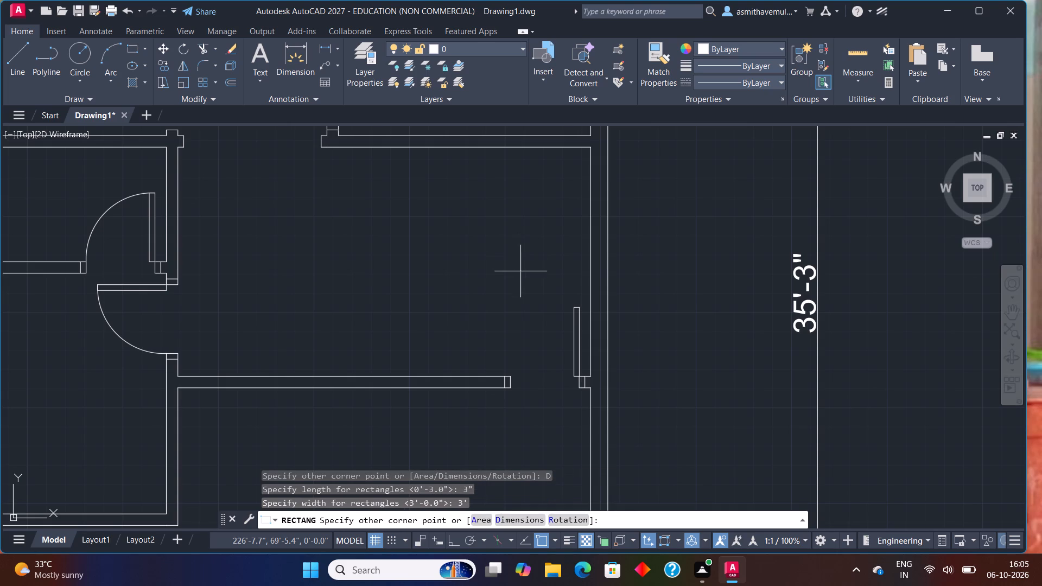
{"action": "left_click", "coordinate": [526, 275]}
Draw the door swing as a three-point arc through the leaf's two north corners to the west frame's northeast corner.
{"action": "scroll", "coordinate": [550, 319], "scroll_direction": "up", "scroll_amount": 1}
{"action": "type", "text": "ARC"}
{"action": "key", "text": "Return"}
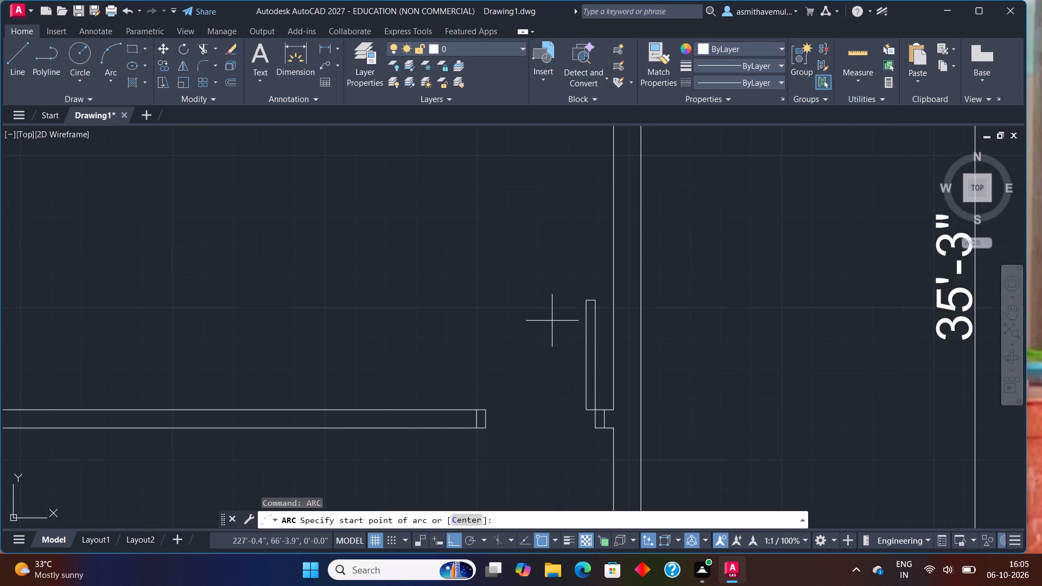
{"action": "scroll", "coordinate": [552, 321], "scroll_direction": "up", "scroll_amount": 2}
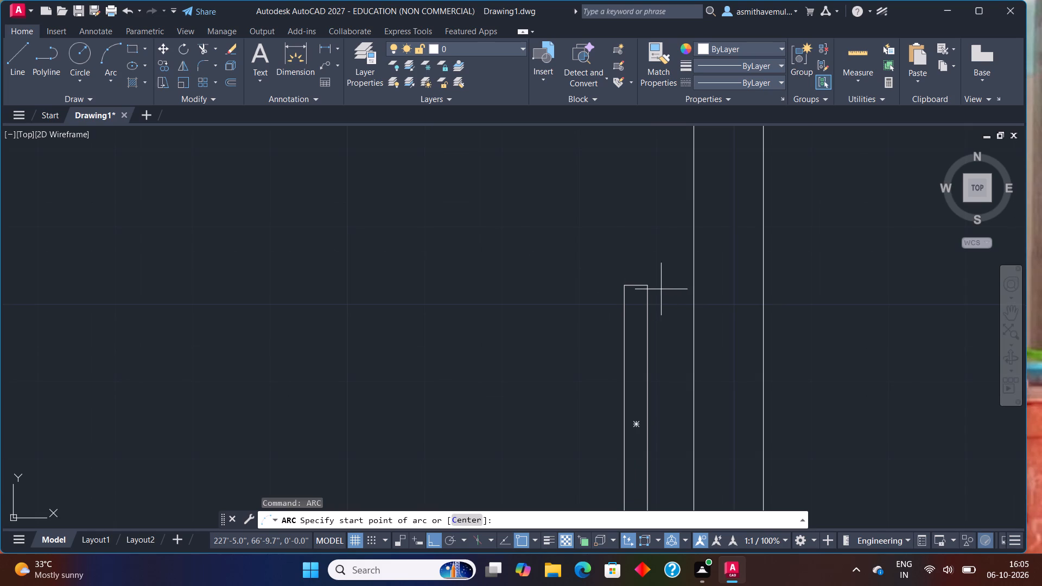
{"action": "left_click", "coordinate": [649, 288]}
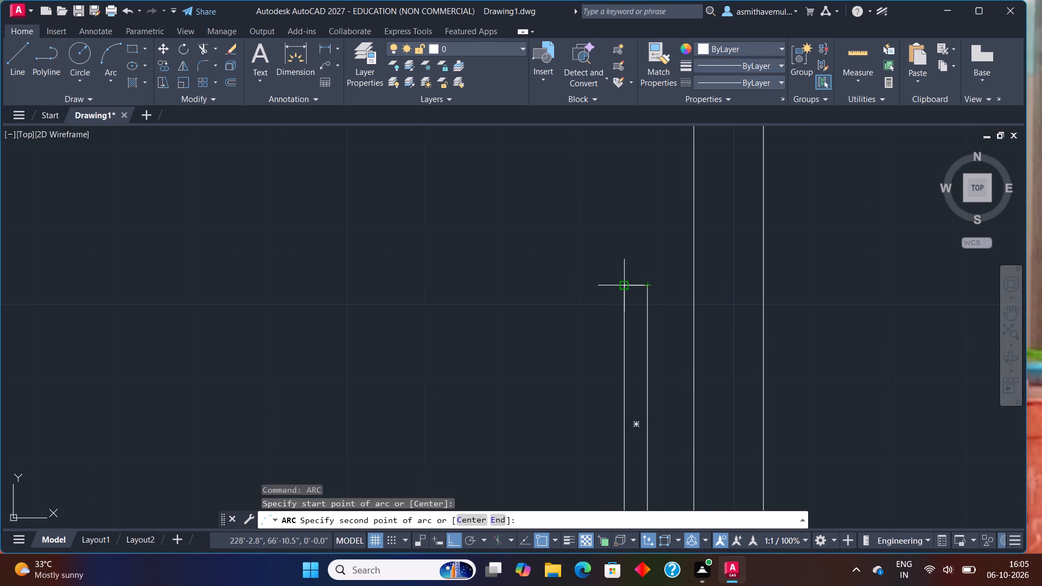
{"action": "left_click", "coordinate": [622, 288]}
{"action": "scroll", "coordinate": [575, 323], "scroll_direction": "down", "scroll_amount": 2}
{"action": "middle_click_drag", "start_coordinate": [555, 392], "coordinate": [555, 343]}
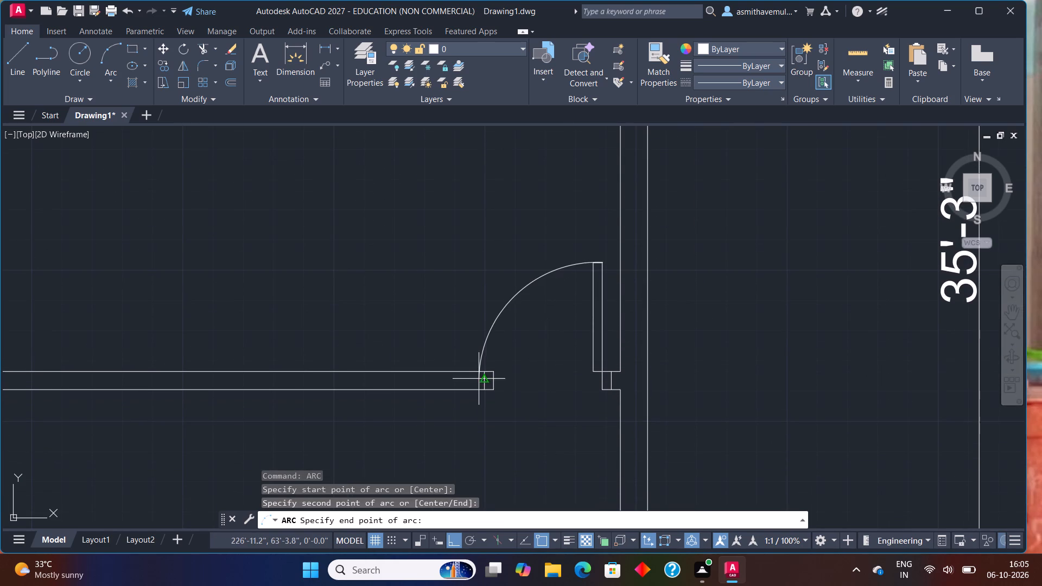
{"action": "left_click", "coordinate": [497, 373]}
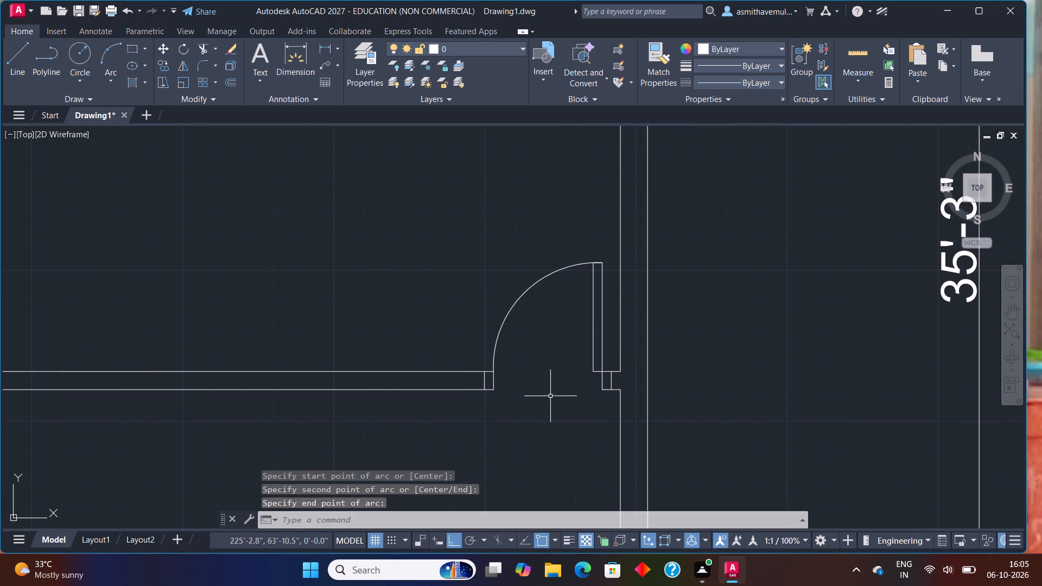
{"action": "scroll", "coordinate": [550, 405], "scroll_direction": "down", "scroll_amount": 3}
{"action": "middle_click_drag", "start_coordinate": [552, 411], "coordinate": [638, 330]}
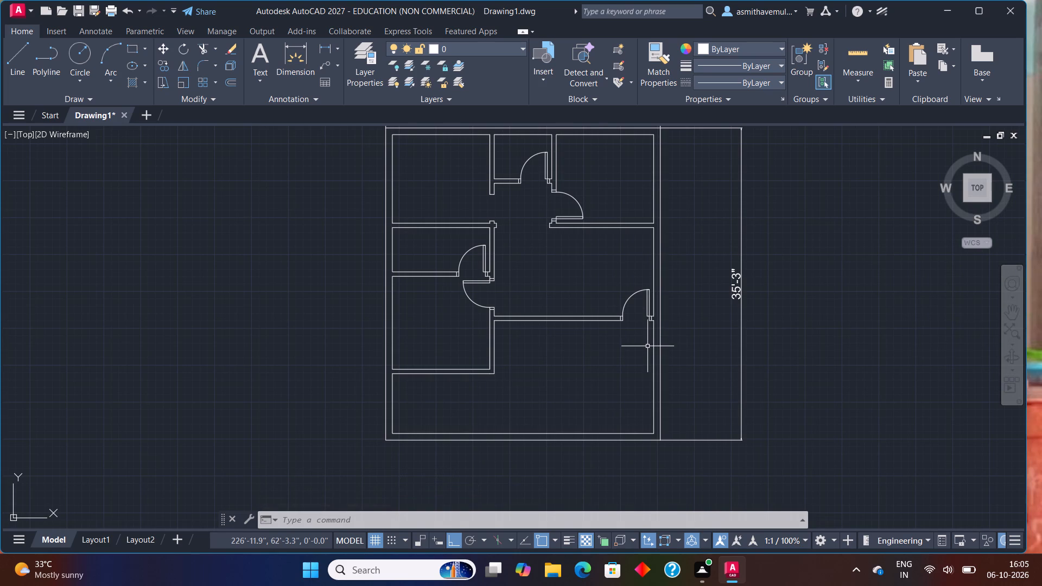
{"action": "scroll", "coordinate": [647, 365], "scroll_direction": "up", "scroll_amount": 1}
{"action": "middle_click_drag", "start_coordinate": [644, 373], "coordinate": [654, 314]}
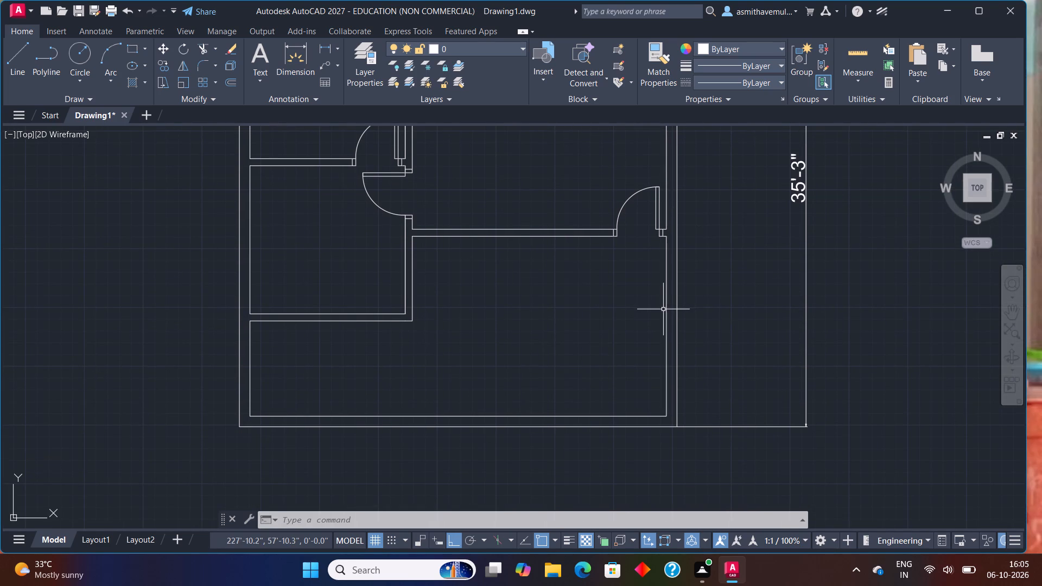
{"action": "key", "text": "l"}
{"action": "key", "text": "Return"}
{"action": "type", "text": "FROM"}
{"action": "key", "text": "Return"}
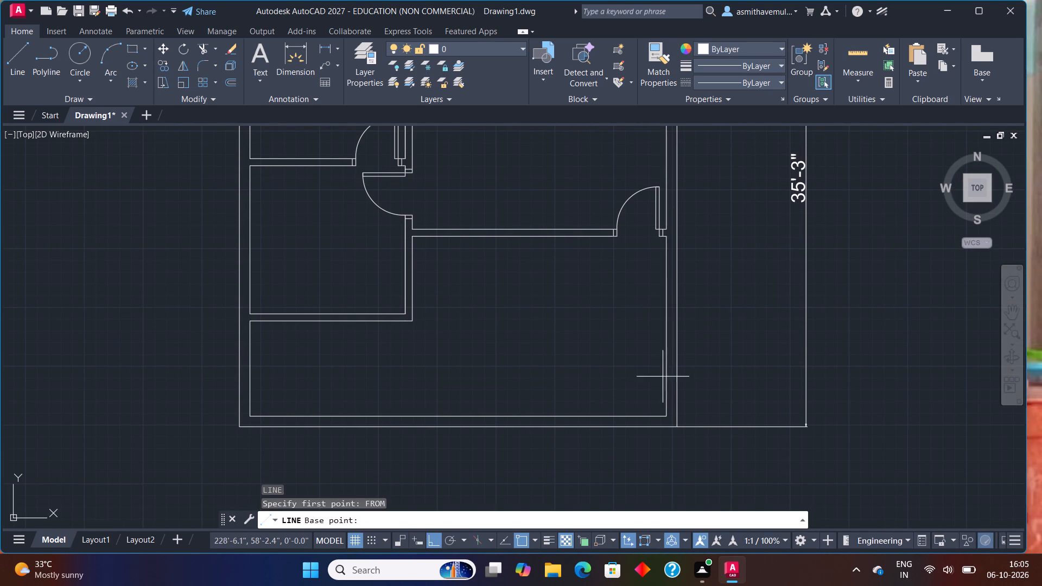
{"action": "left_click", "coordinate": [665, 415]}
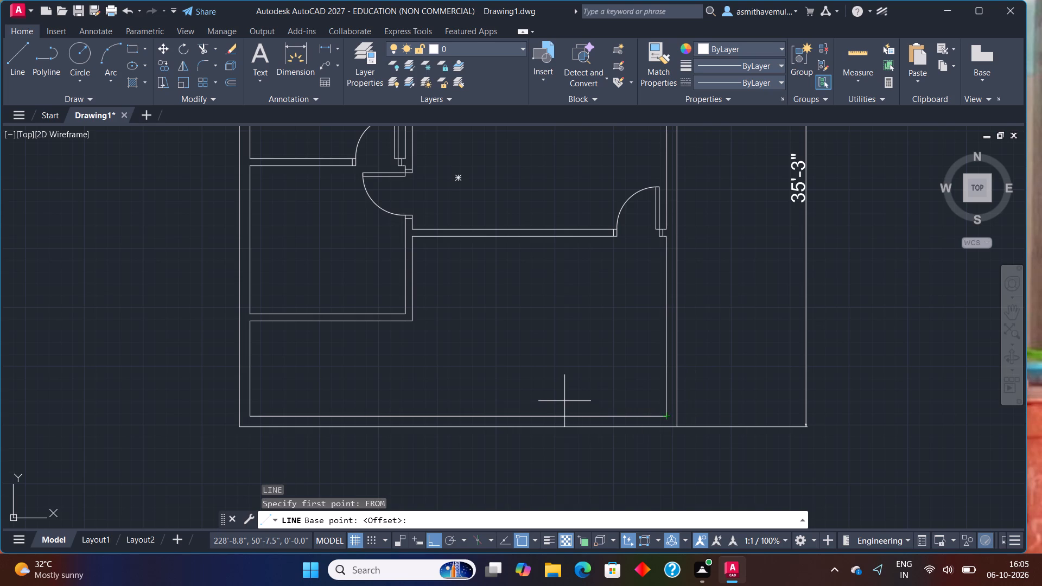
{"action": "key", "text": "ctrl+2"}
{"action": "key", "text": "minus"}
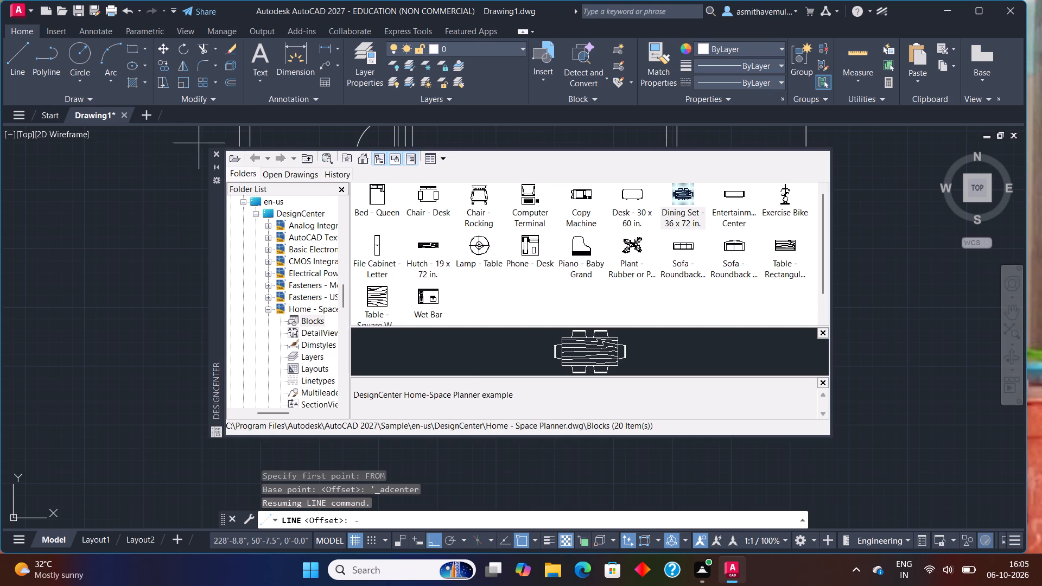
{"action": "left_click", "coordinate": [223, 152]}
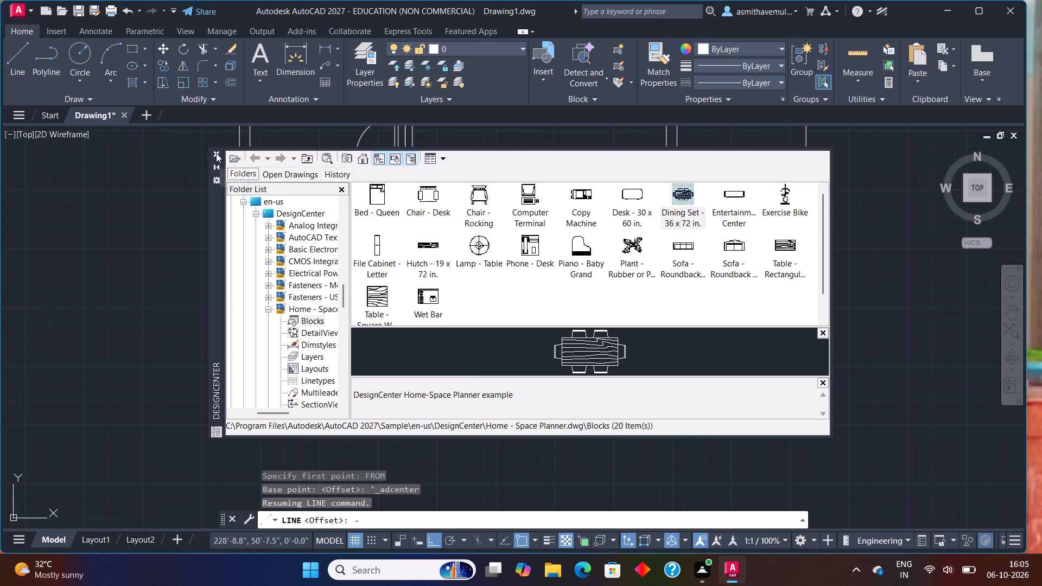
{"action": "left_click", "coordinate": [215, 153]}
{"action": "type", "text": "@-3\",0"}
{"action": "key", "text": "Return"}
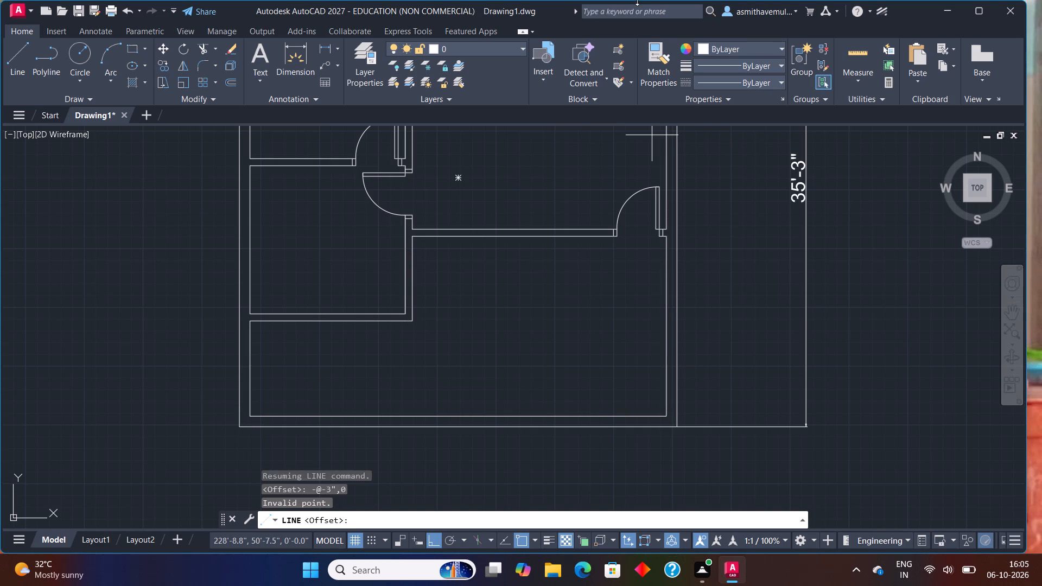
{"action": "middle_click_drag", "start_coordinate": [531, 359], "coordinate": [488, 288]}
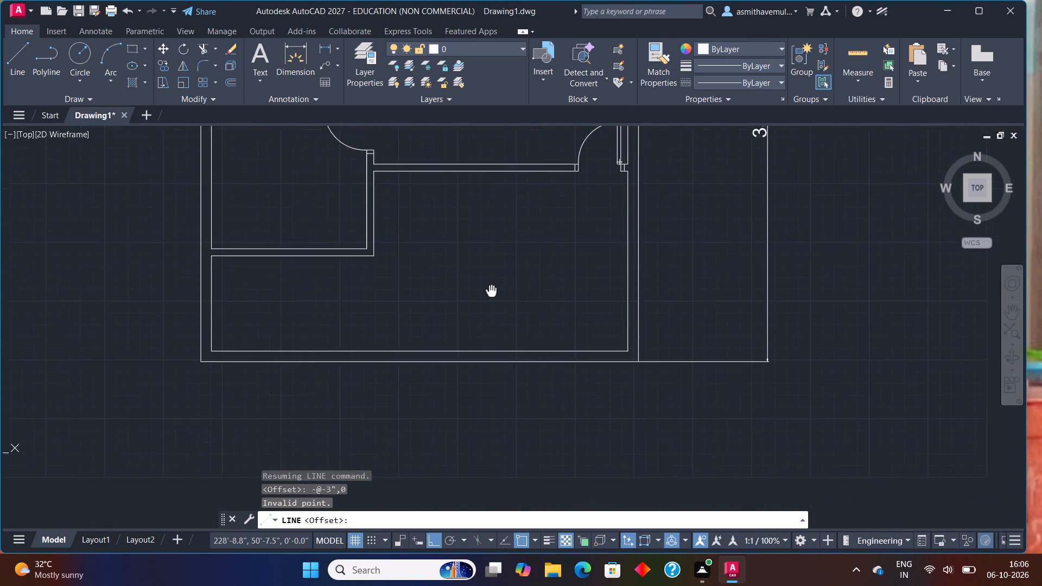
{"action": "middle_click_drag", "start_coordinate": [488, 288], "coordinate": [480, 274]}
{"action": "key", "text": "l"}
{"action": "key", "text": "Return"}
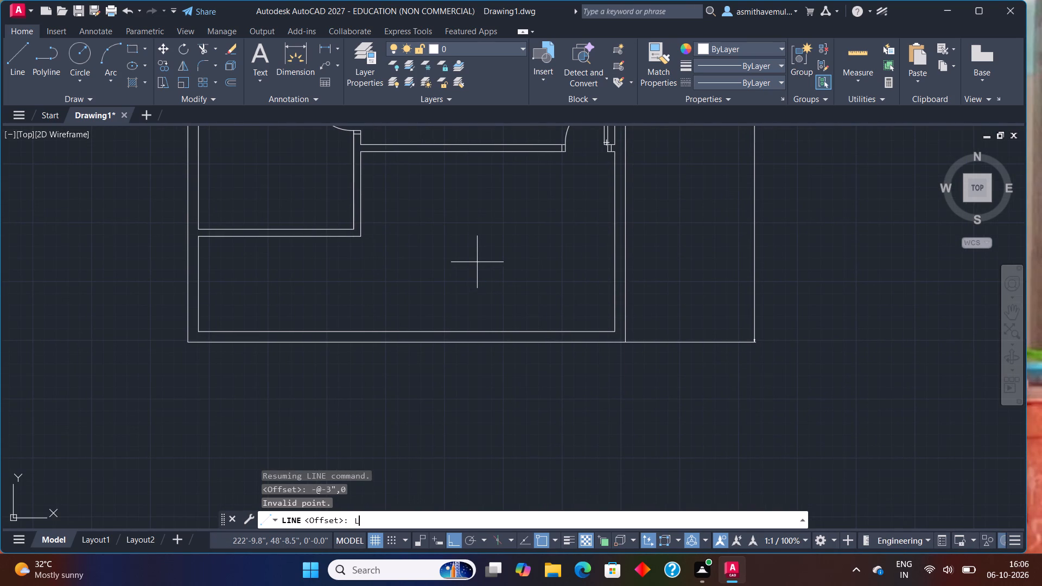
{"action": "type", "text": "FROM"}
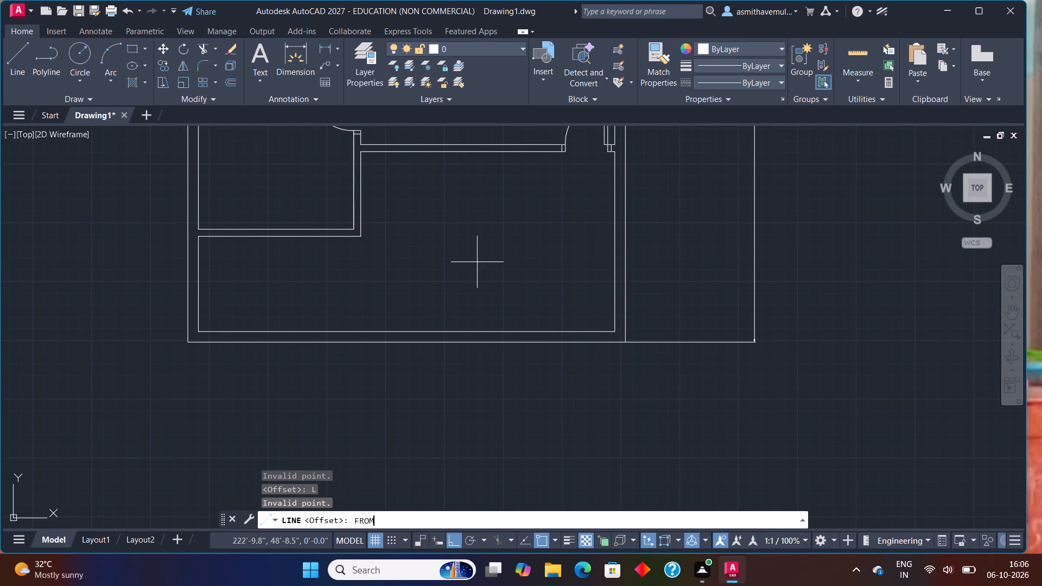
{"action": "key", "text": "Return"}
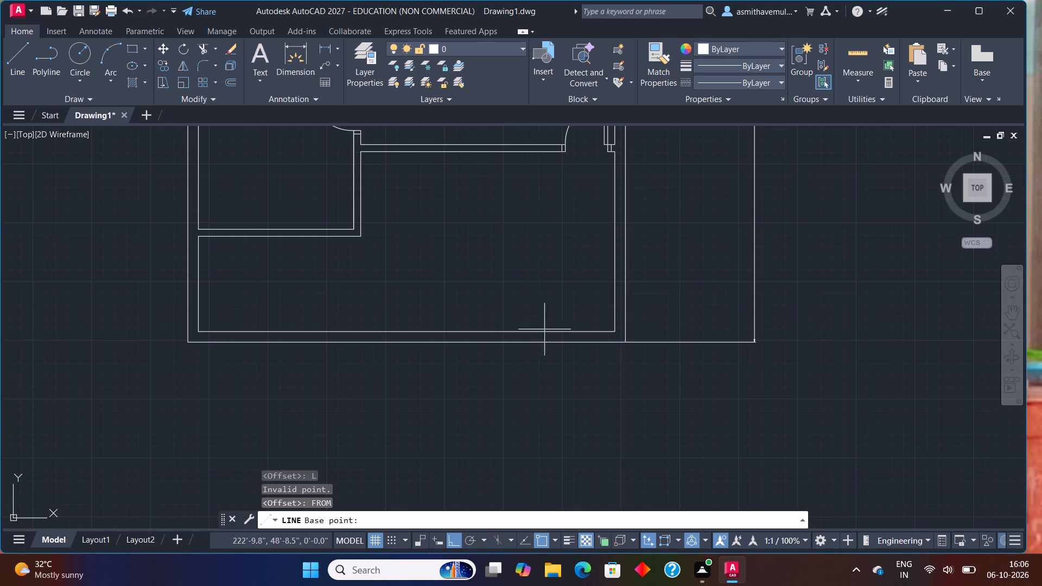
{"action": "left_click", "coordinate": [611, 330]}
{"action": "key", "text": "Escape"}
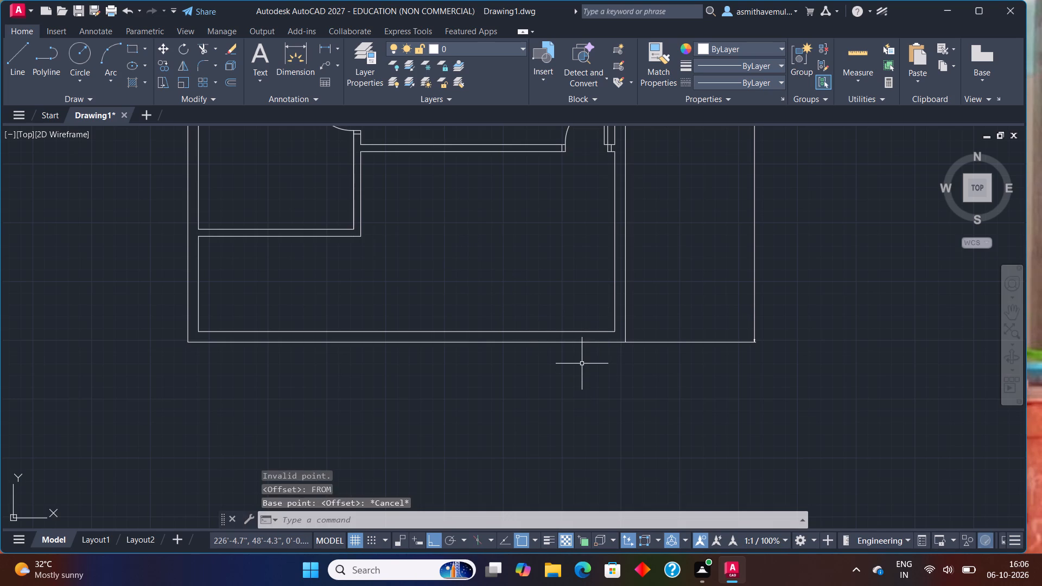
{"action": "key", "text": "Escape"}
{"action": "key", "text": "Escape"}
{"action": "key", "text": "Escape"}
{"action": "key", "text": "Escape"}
Draw a line across the south exterior wall, starting 3" west of the south room's inner southeast corner.
{"action": "key", "text": "l"}
{"action": "key", "text": "Return"}
{"action": "type", "text": "FROM"}
{"action": "key", "text": "Return"}
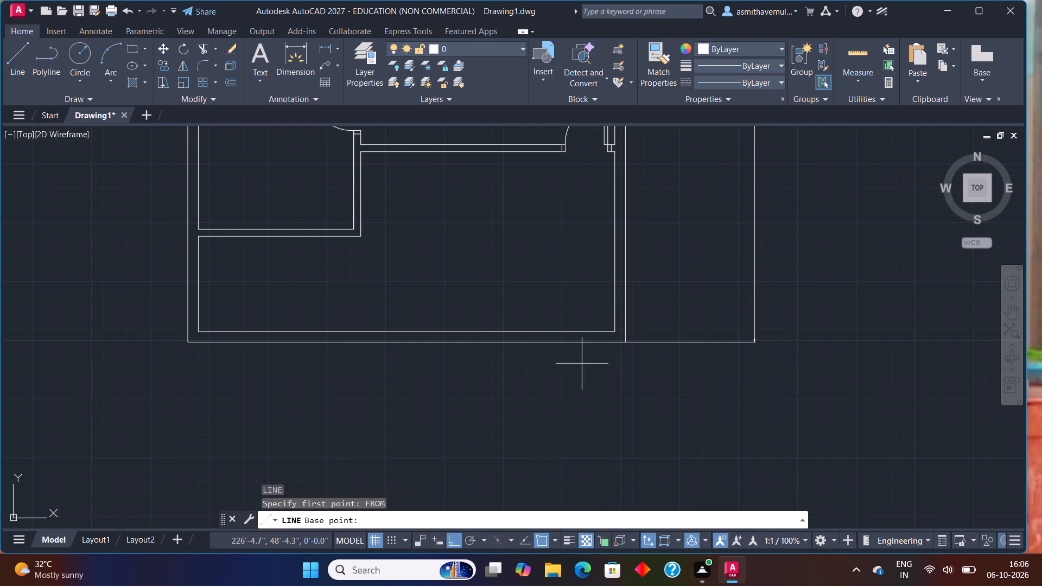
{"action": "scroll", "coordinate": [582, 362], "scroll_direction": "up", "scroll_amount": 1}
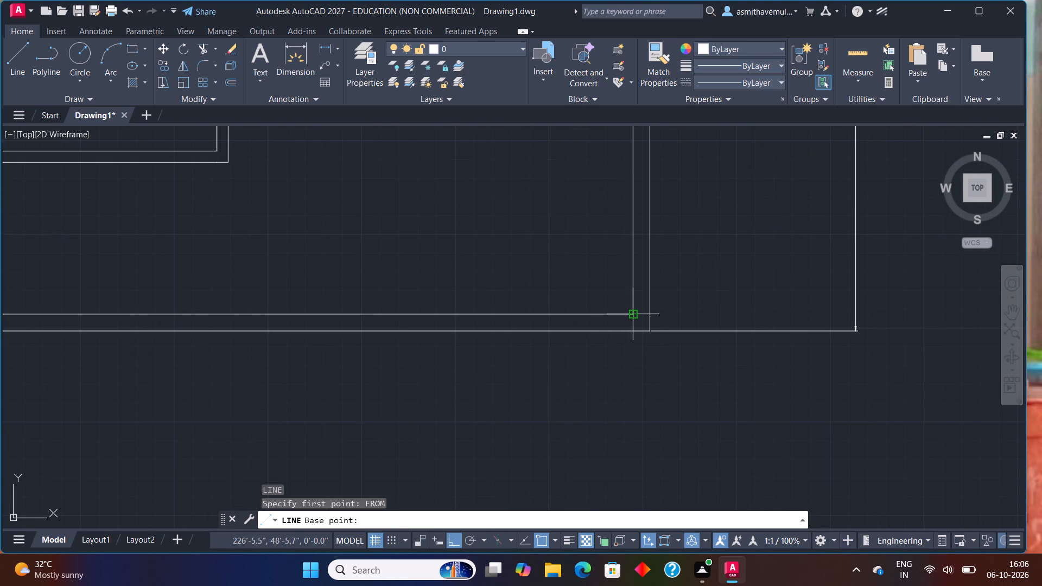
{"action": "left_click", "coordinate": [631, 316]}
{"action": "key", "text": "shift+at"}
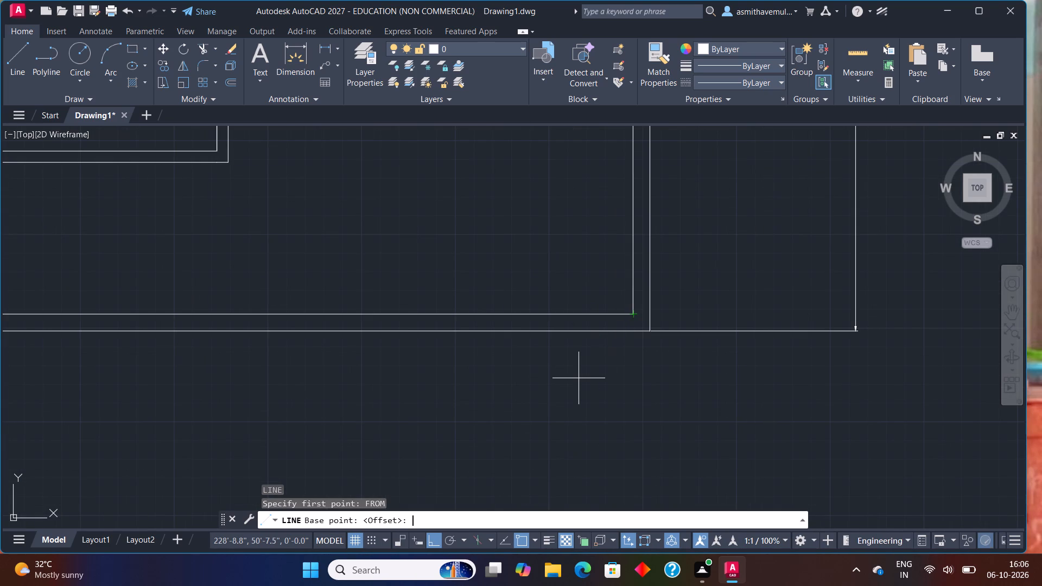
{"action": "key", "text": "3"}
{"action": "key", "text": "BackSpace"}
{"action": "type", "text": "-3"}
{"action": "type", "text": "\",0"}
{"action": "key", "text": "Return"}
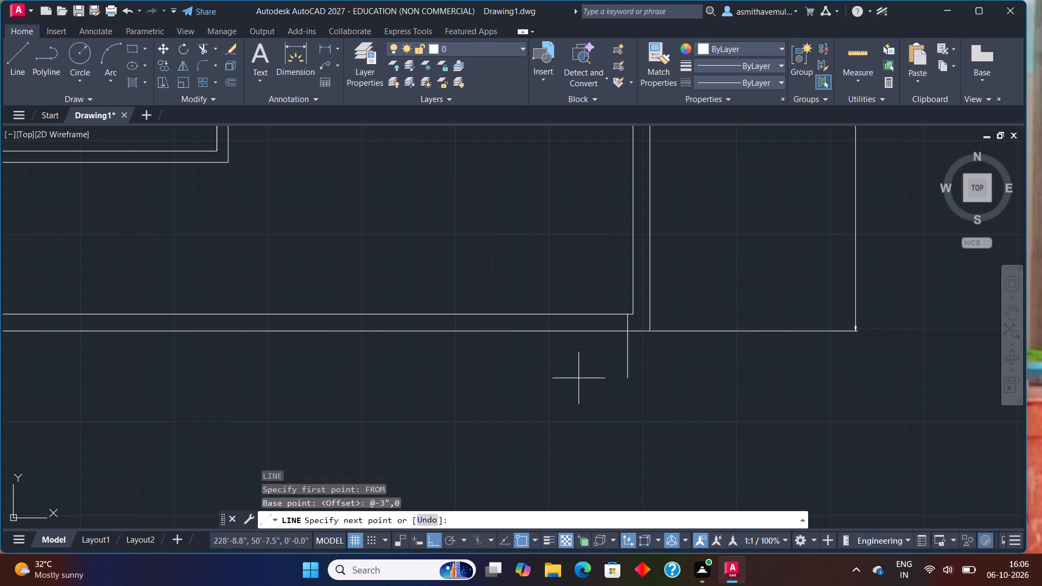
{"action": "scroll", "coordinate": [628, 313], "scroll_direction": "up", "scroll_amount": 1}
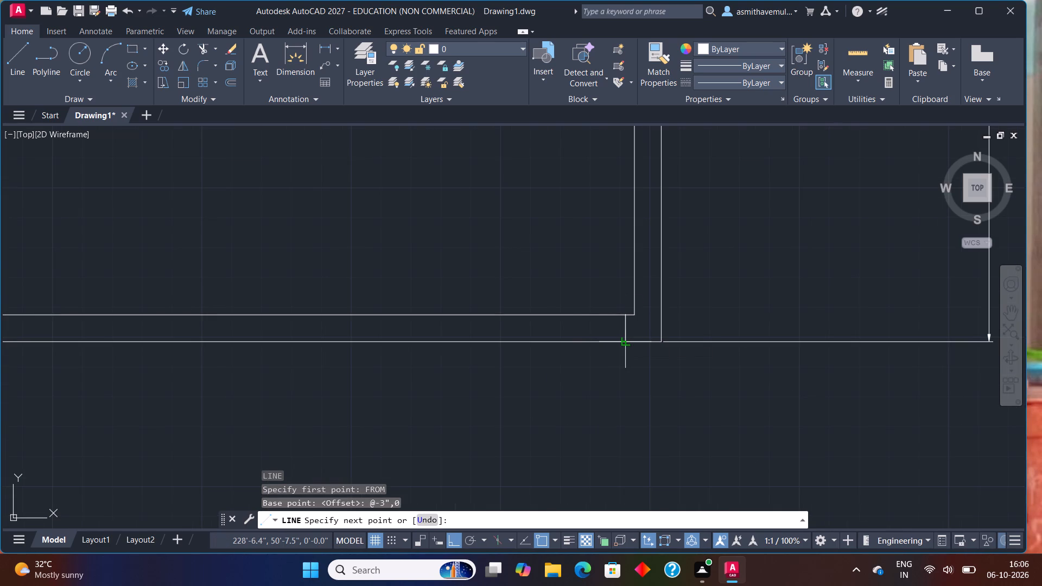
{"action": "left_click", "coordinate": [630, 343]}
{"action": "key", "text": "Escape"}
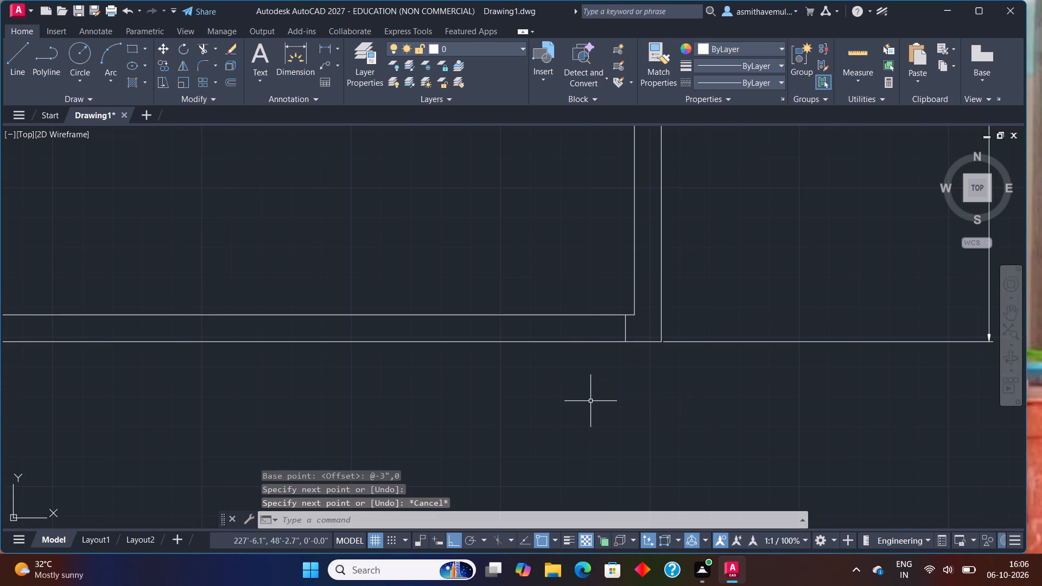
Offset the south room's inner west wall line 3' east to mark the stair landing.
{"action": "key", "text": "o"}
{"action": "key", "text": "Return"}
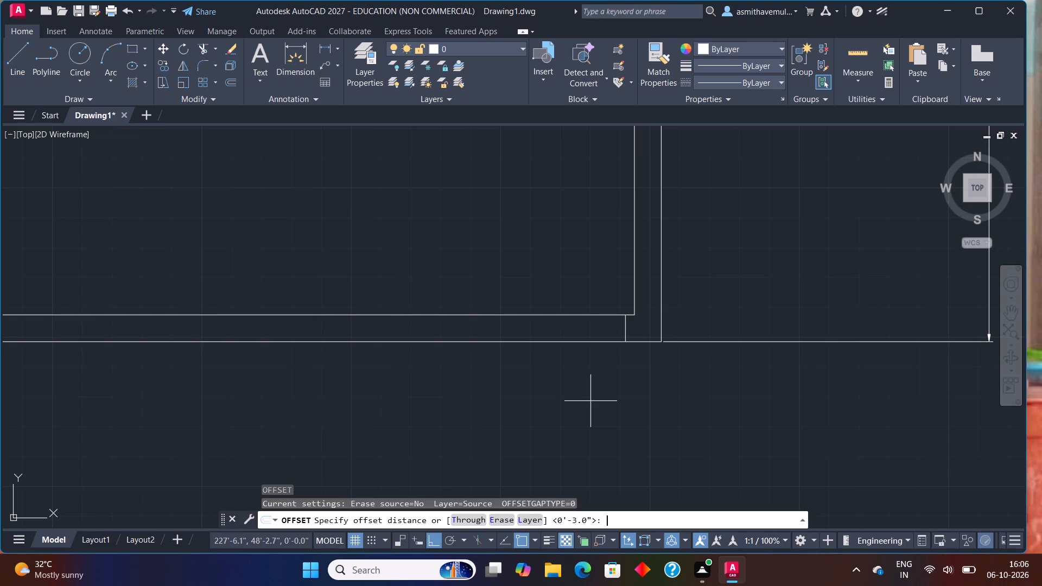
{"action": "scroll", "coordinate": [327, 295], "scroll_direction": "down", "scroll_amount": 3}
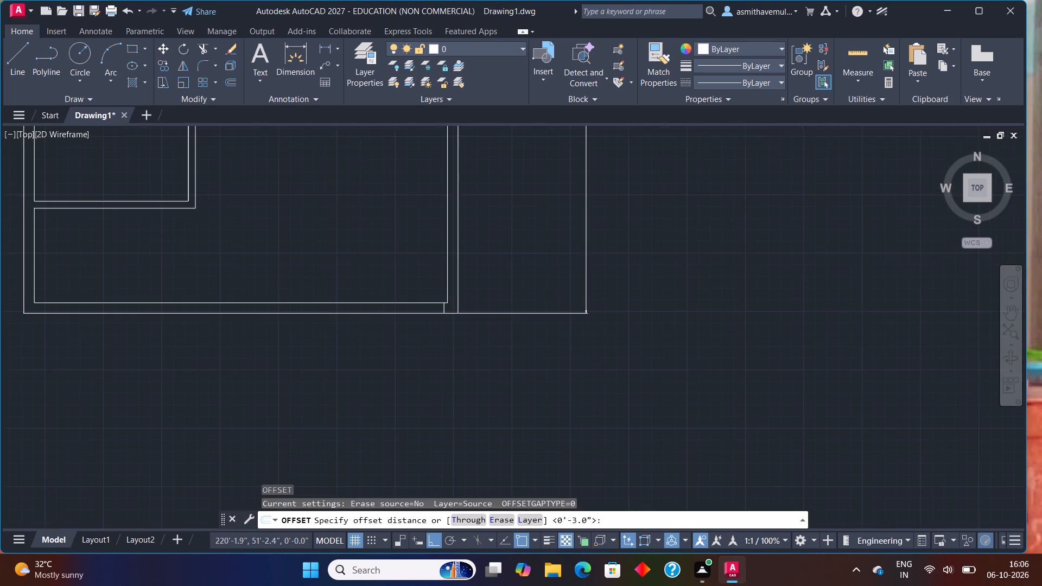
{"action": "middle_click_drag", "start_coordinate": [307, 287], "coordinate": [482, 343]}
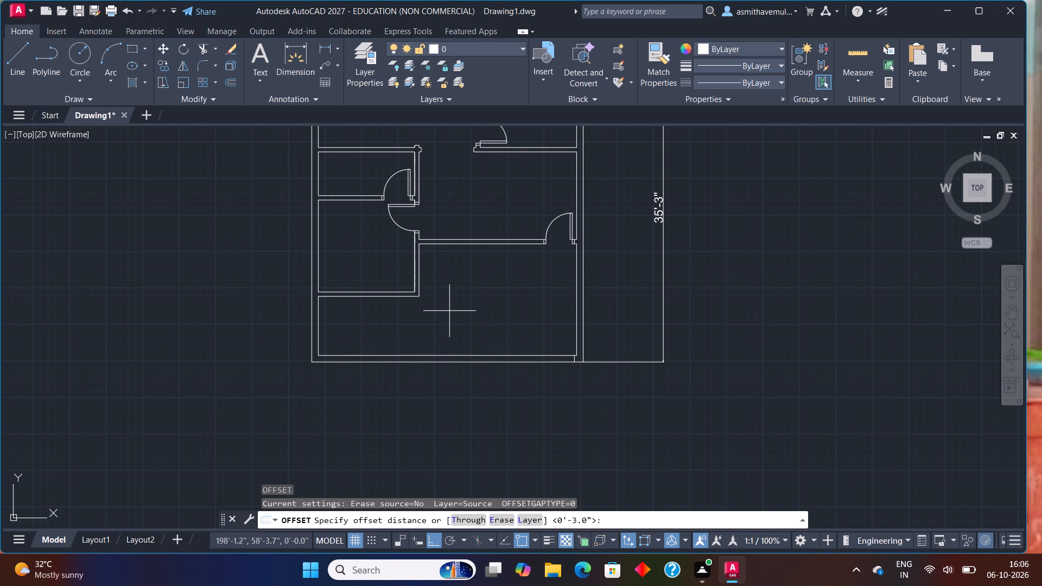
{"action": "scroll", "coordinate": [383, 322], "scroll_direction": "up", "scroll_amount": 1}
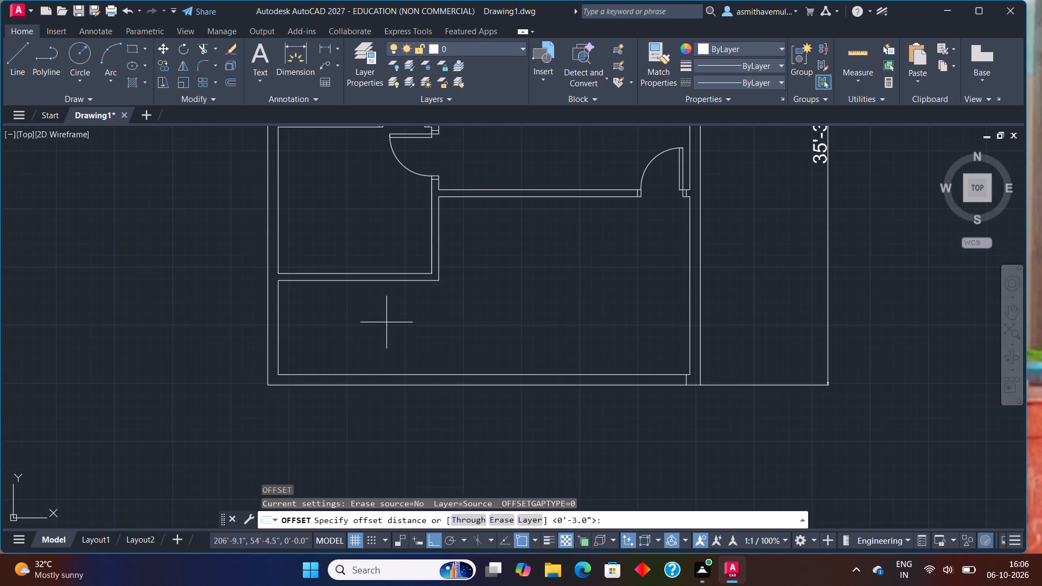
{"action": "key", "text": "o"}
{"action": "key", "text": "Return"}
{"action": "type", "text": "3'"}
{"action": "key", "text": "Return"}
{"action": "scroll", "coordinate": [341, 328], "scroll_direction": "up", "scroll_amount": 1}
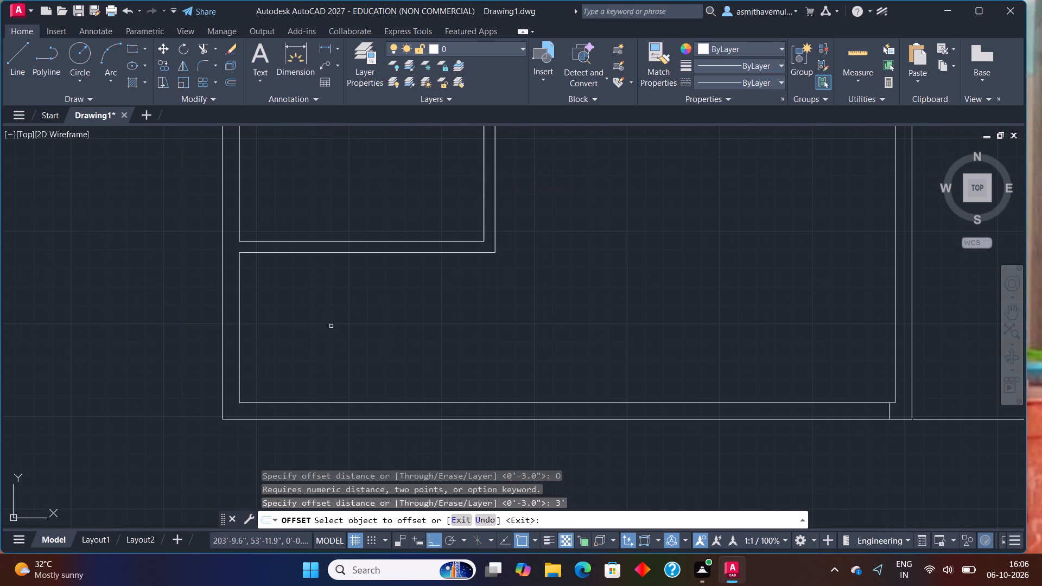
{"action": "left_click", "coordinate": [240, 323]}
{"action": "left_click", "coordinate": [283, 333]}
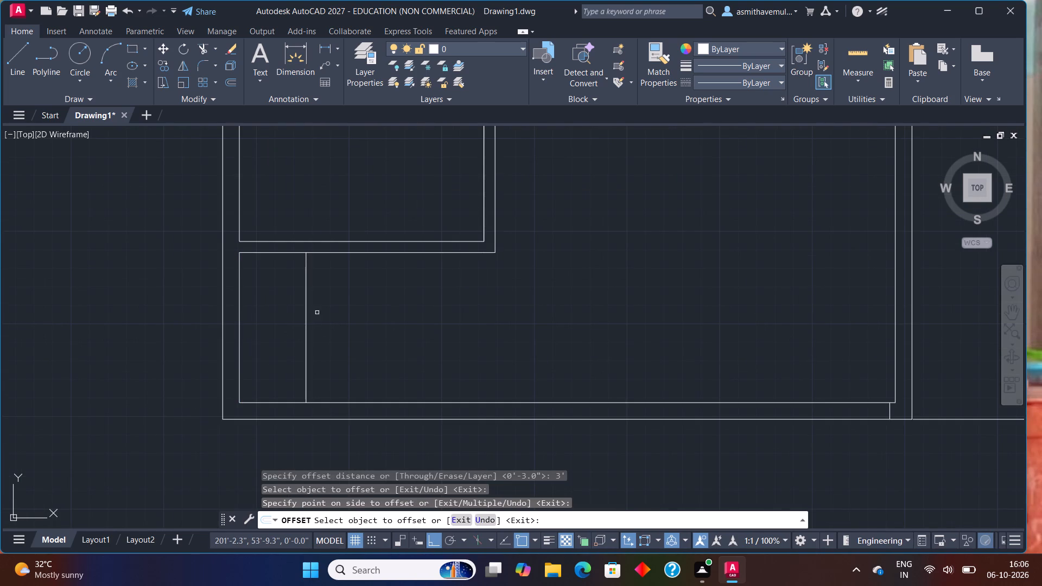
Offset the south room's northwest partition line 3' south and its inner south wall line 3' north to mark the stair flights.
{"action": "left_click", "coordinate": [375, 252]}
{"action": "left_click", "coordinate": [374, 306]}
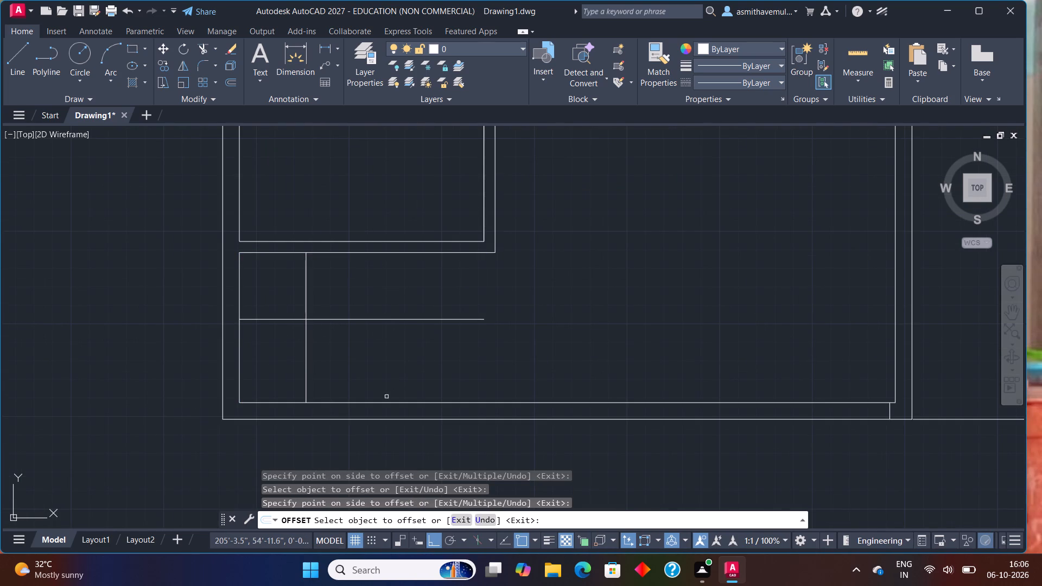
{"action": "left_click", "coordinate": [384, 403]}
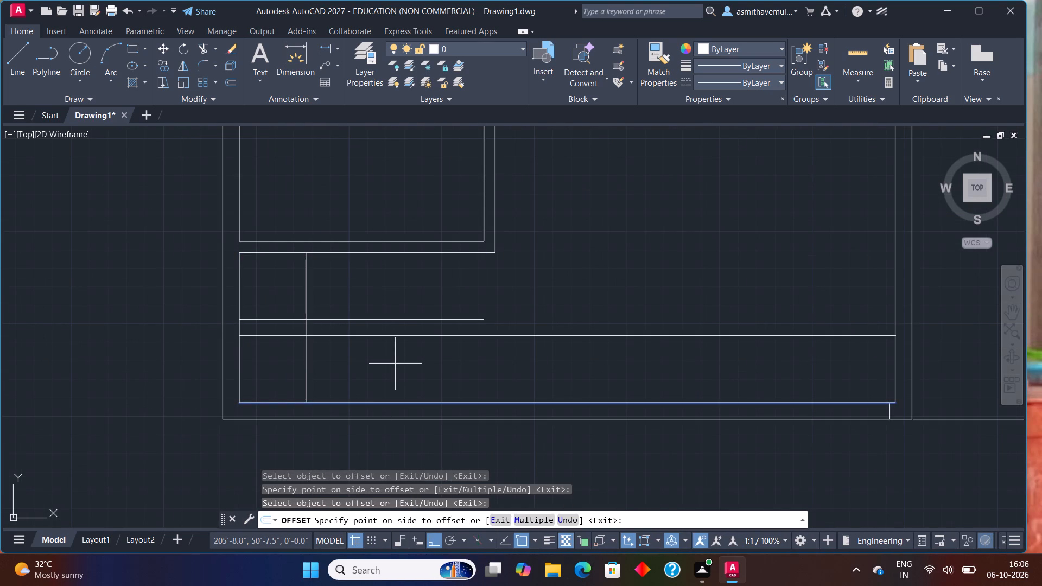
{"action": "left_click", "coordinate": [395, 364]}
{"action": "scroll", "coordinate": [405, 334], "scroll_direction": "up", "scroll_amount": 2}
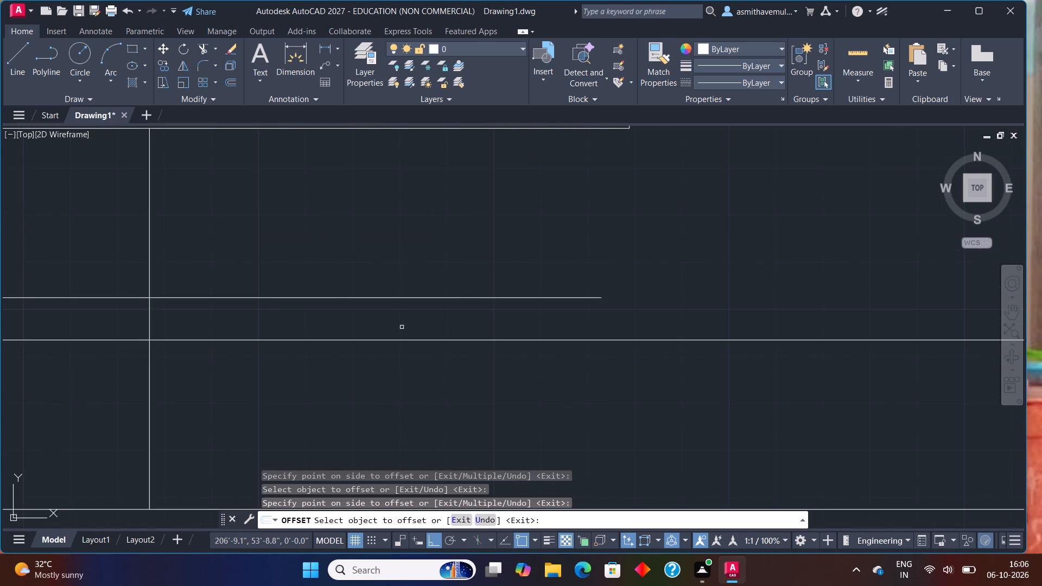
{"action": "middle_click_drag", "start_coordinate": [403, 327], "coordinate": [513, 314]}
{"action": "scroll", "coordinate": [516, 314], "scroll_direction": "up", "scroll_amount": 1}
{"action": "key", "text": "Escape"}
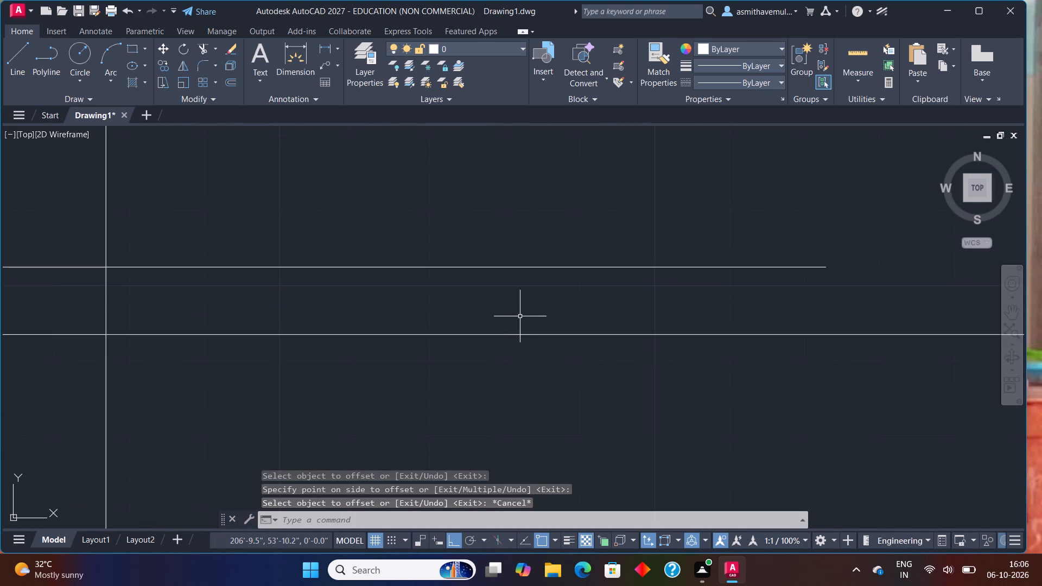
Measure the vertical gap between the two horizontal stair flight lines with a linear dimension.
{"action": "key", "text": "d"}
{"action": "key", "text": "l"}
{"action": "key", "text": "i"}
{"action": "key", "text": "Return"}
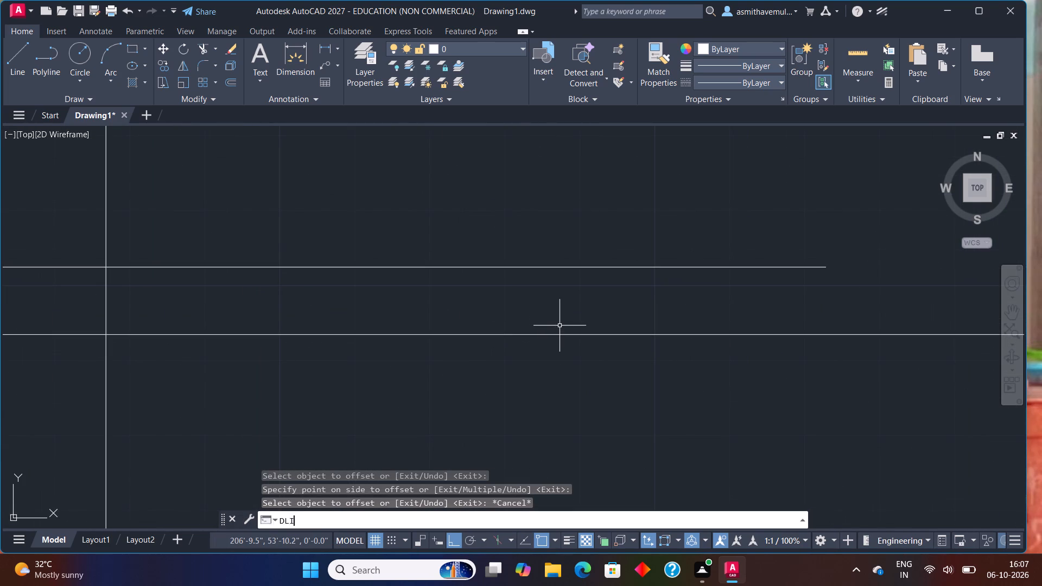
{"action": "left_click", "coordinate": [580, 269]}
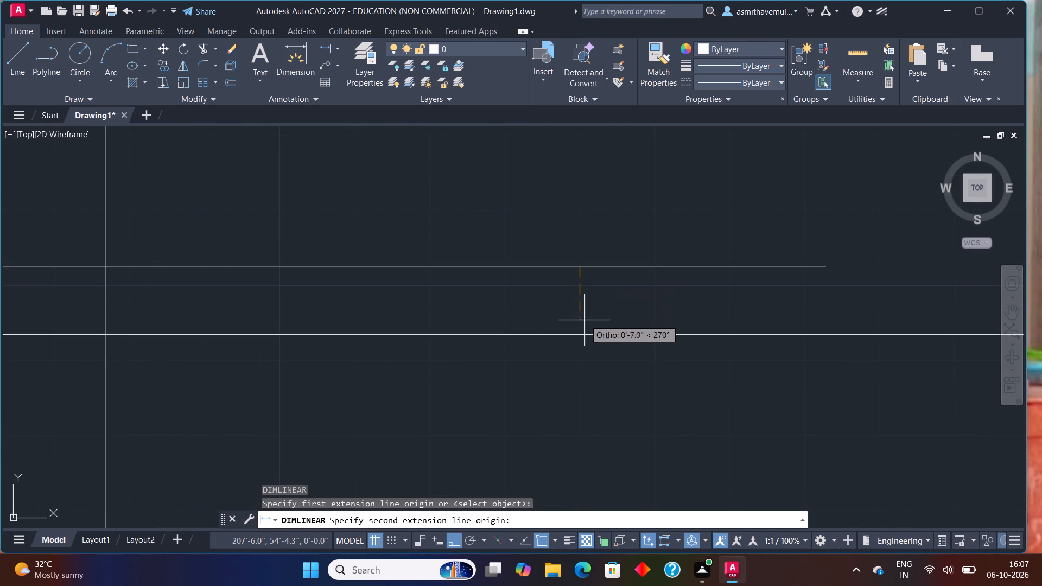
{"action": "left_click", "coordinate": [577, 331]}
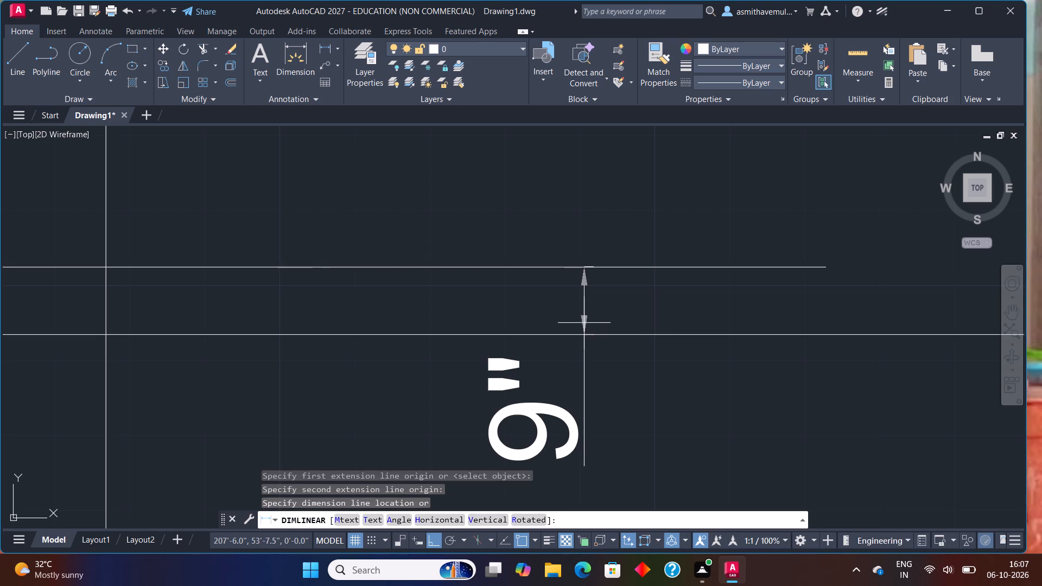
{"action": "key", "text": "Escape"}
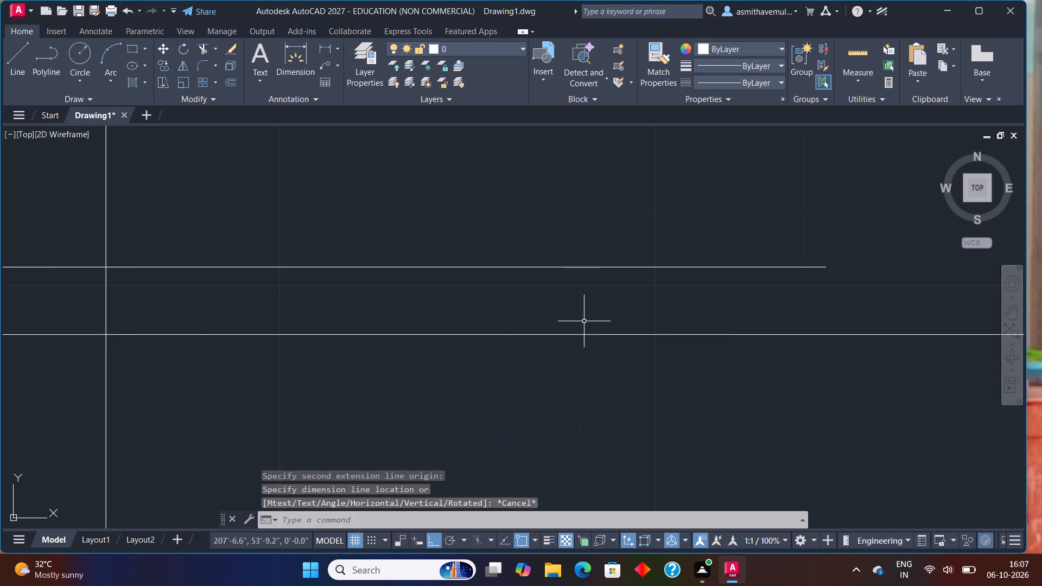
Offset both horizontal stair flight lines 3" inward, toward each other.
{"action": "key", "text": "o"}
{"action": "key", "text": "Return"}
{"action": "key", "text": "3"}
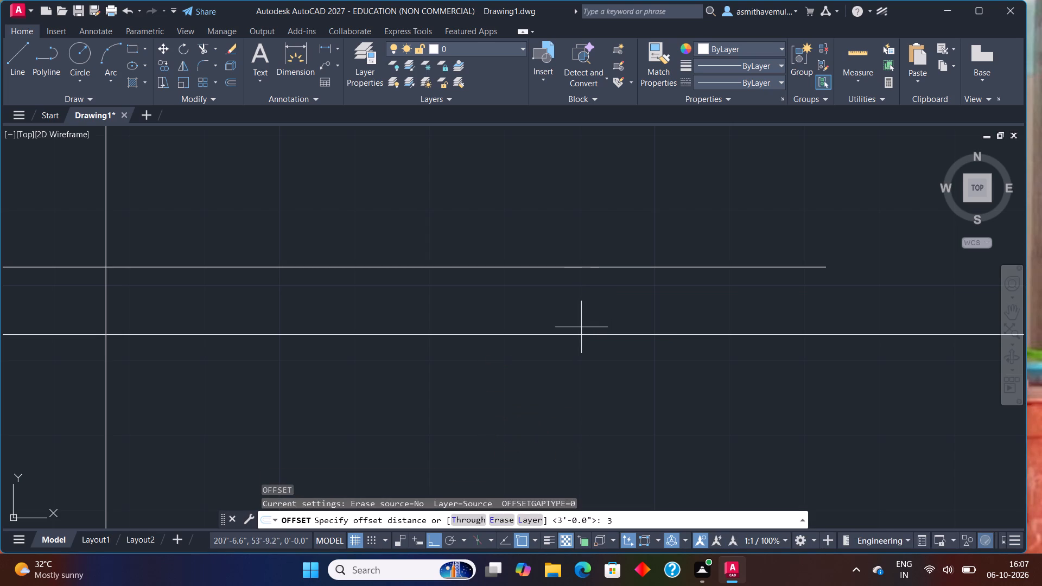
{"action": "key", "text": "shift+quotedbl"}
{"action": "key", "text": "Return"}
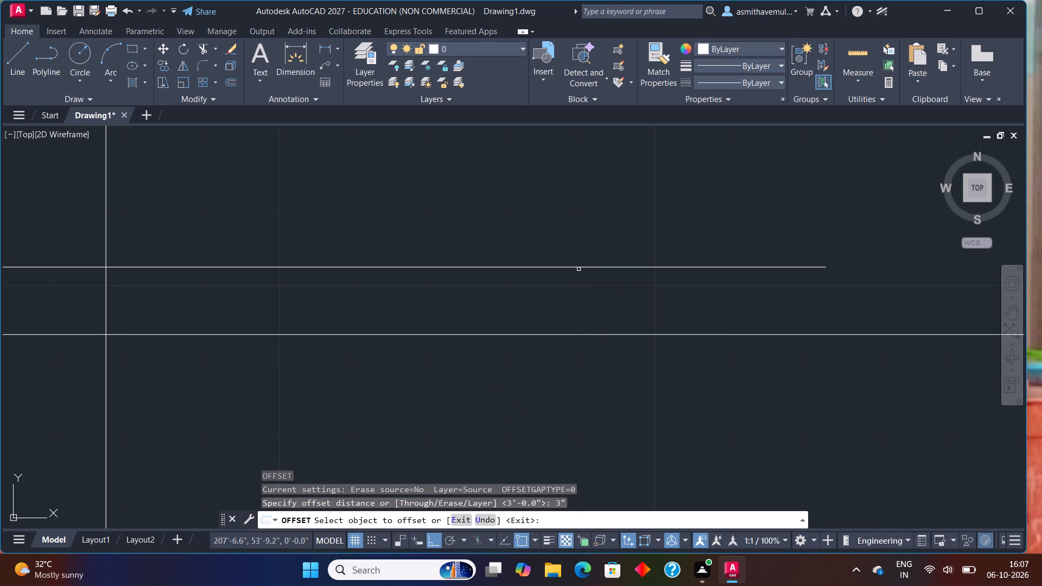
{"action": "left_click", "coordinate": [579, 268]}
{"action": "left_click", "coordinate": [579, 278]}
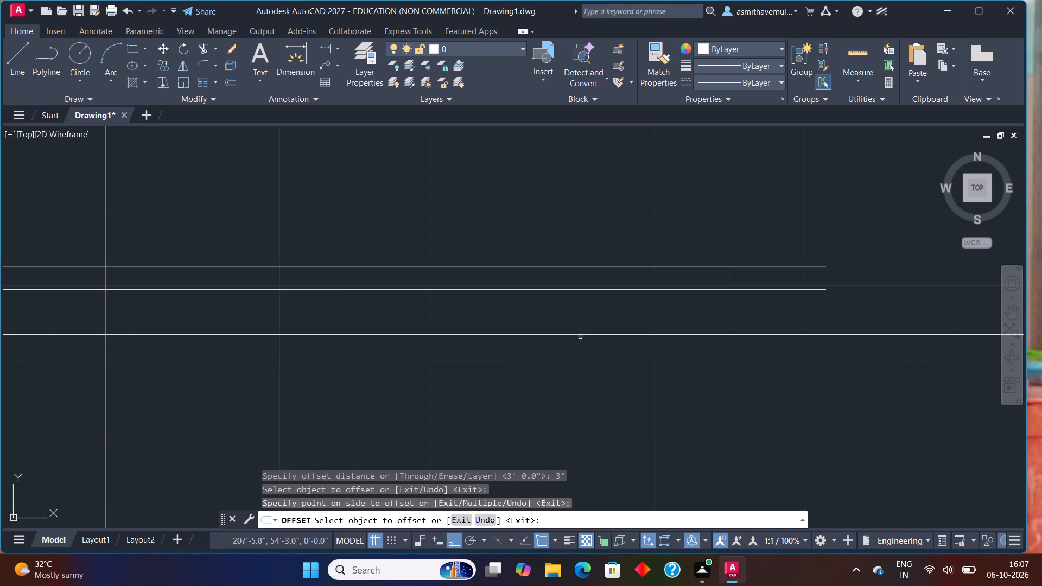
{"action": "left_click", "coordinate": [581, 335]}
{"action": "left_click", "coordinate": [586, 309]}
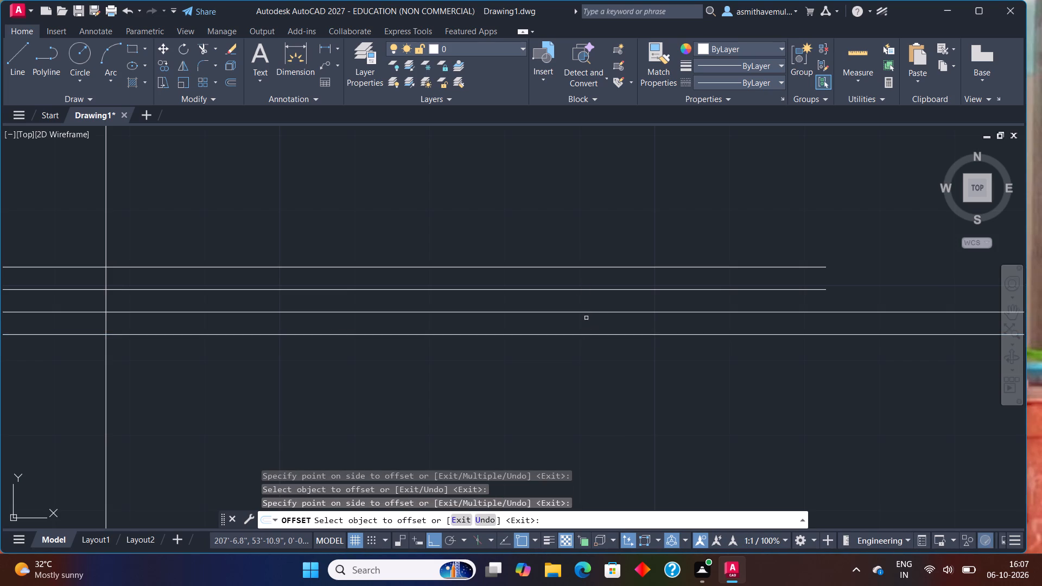
{"action": "key", "text": "Escape"}
Delete the two outer horizontal flight lines, keeping the inner pair between the stair flights.
{"action": "left_click", "coordinate": [586, 337]}
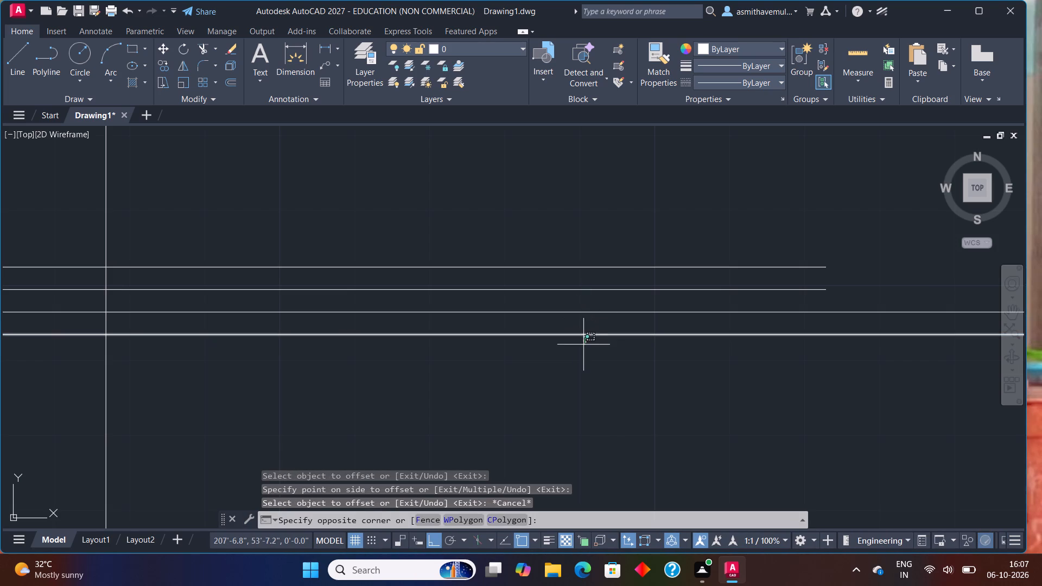
{"action": "left_click", "coordinate": [583, 334]}
{"action": "key", "text": "Delete"}
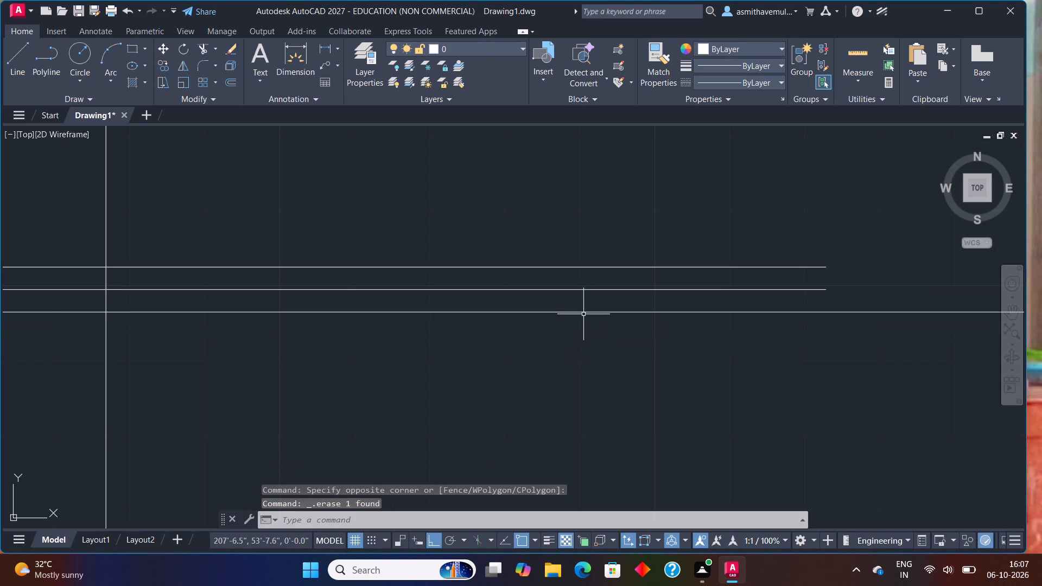
{"action": "left_click", "coordinate": [583, 267]}
{"action": "key", "text": "Delete"}
Offset the landing line east at successive 11" spacings to make the first four stair tread lines.
{"action": "scroll", "coordinate": [556, 324], "scroll_direction": "down", "scroll_amount": 2}
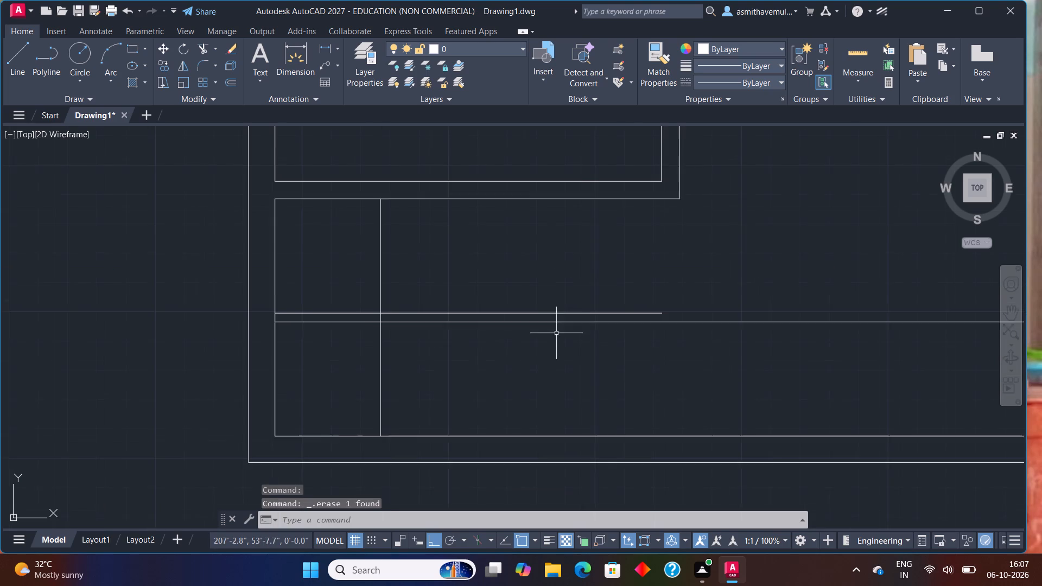
{"action": "scroll", "coordinate": [556, 334], "scroll_direction": "down", "scroll_amount": 1}
{"action": "middle_click_drag", "start_coordinate": [542, 332], "coordinate": [553, 304]}
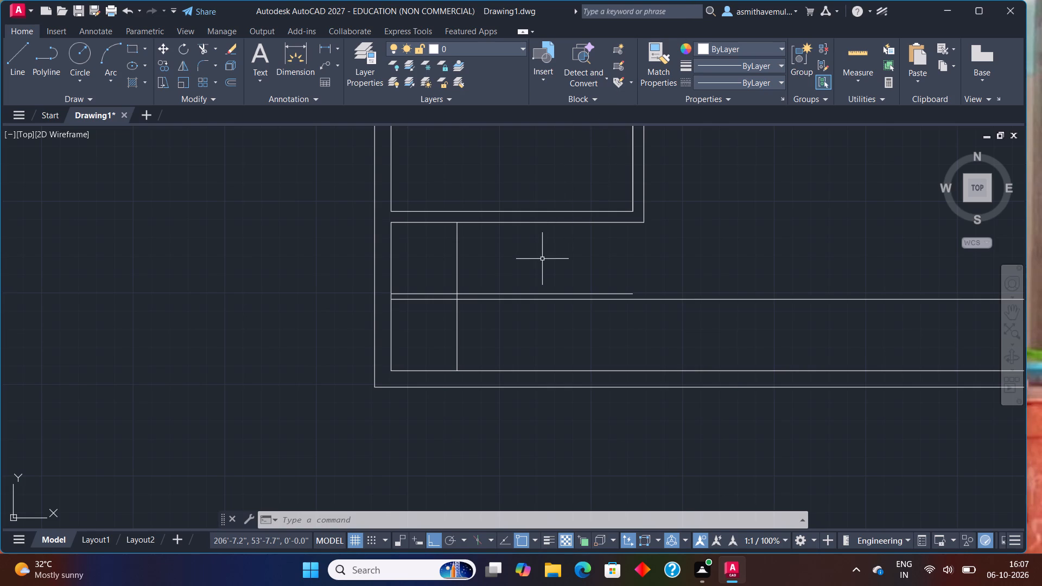
{"action": "middle_click_drag", "start_coordinate": [542, 259], "coordinate": [522, 260]}
{"action": "key", "text": "o"}
{"action": "key", "text": "Return"}
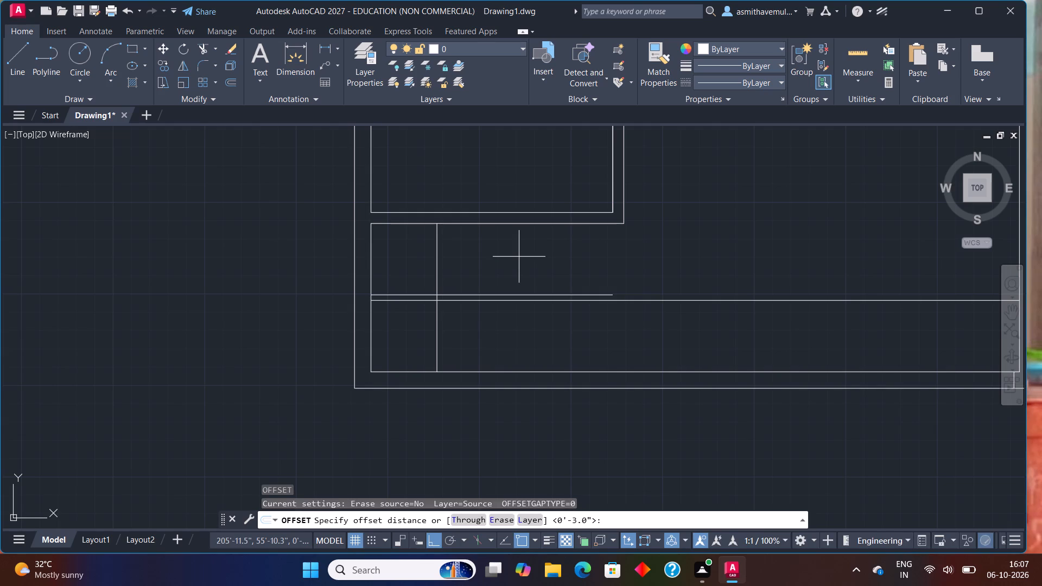
{"action": "key", "text": "1"}
{"action": "key", "text": "1"}
{"action": "key", "text": "shift+quotedbl"}
{"action": "key", "text": "Return"}
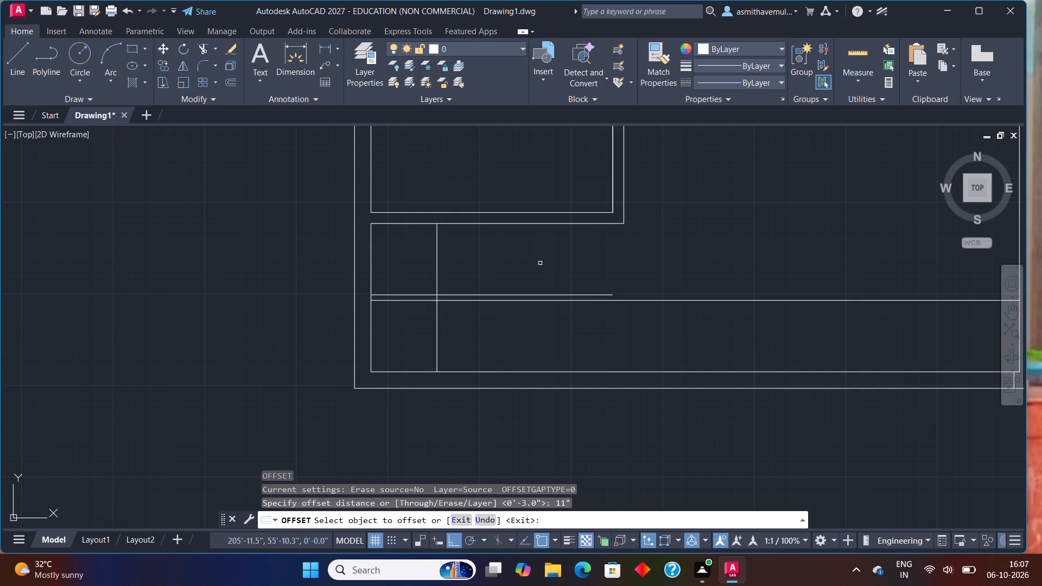
{"action": "left_click", "coordinate": [436, 266]}
{"action": "left_click", "coordinate": [479, 253]}
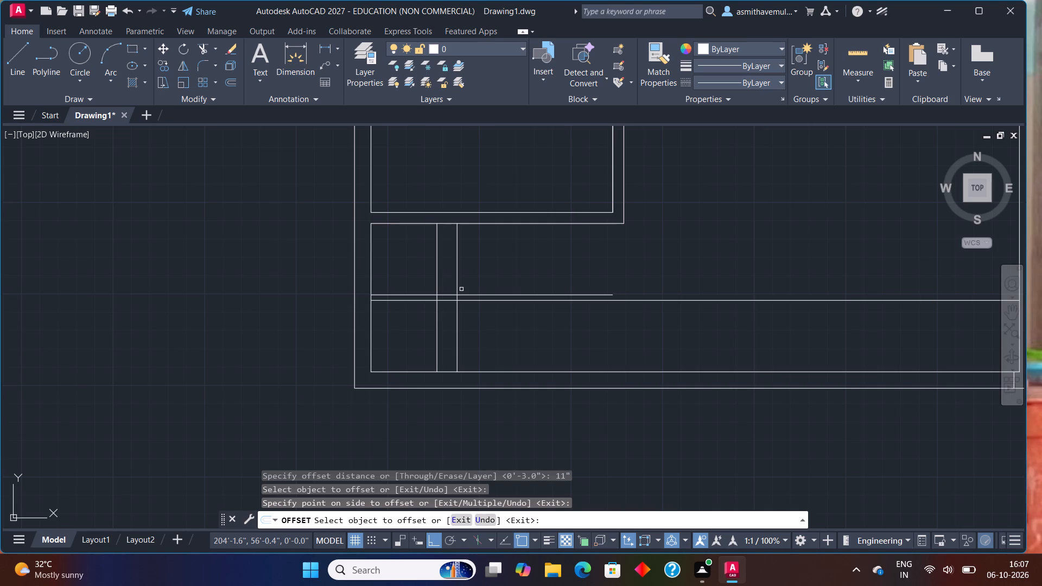
{"action": "left_click", "coordinate": [450, 265]}
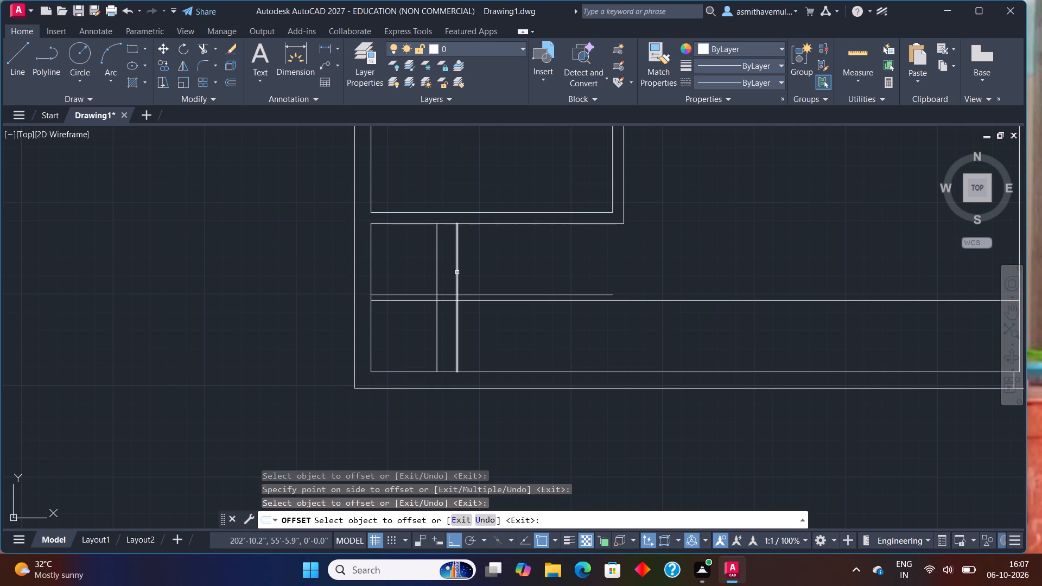
{"action": "left_click", "coordinate": [457, 272]}
{"action": "left_click_drag", "start_coordinate": [505, 260], "coordinate": [514, 264]}
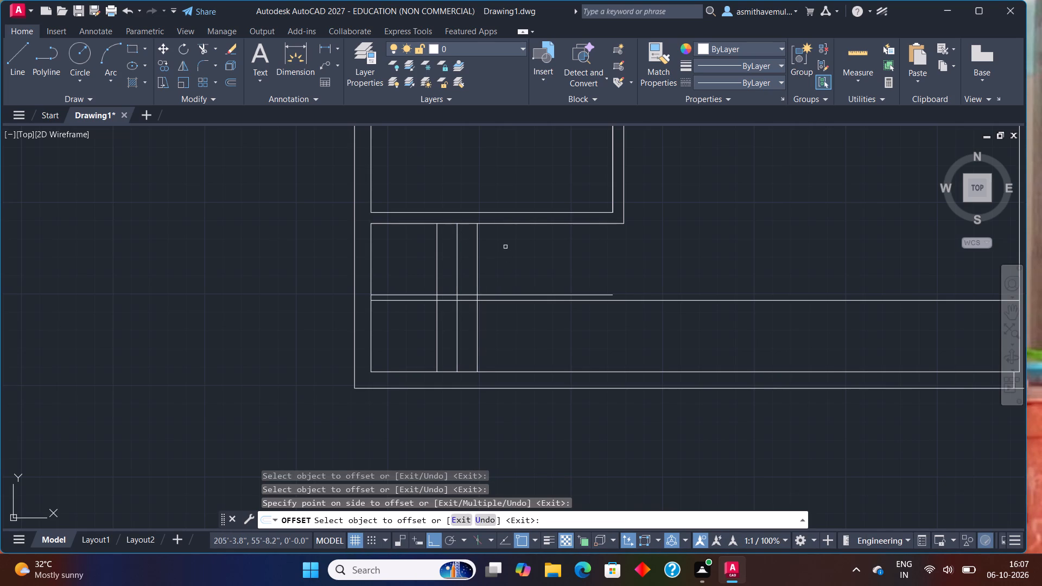
{"action": "left_click", "coordinate": [477, 259]}
{"action": "left_click", "coordinate": [603, 263]}
{"action": "left_click_drag", "start_coordinate": [499, 269], "coordinate": [506, 271]}
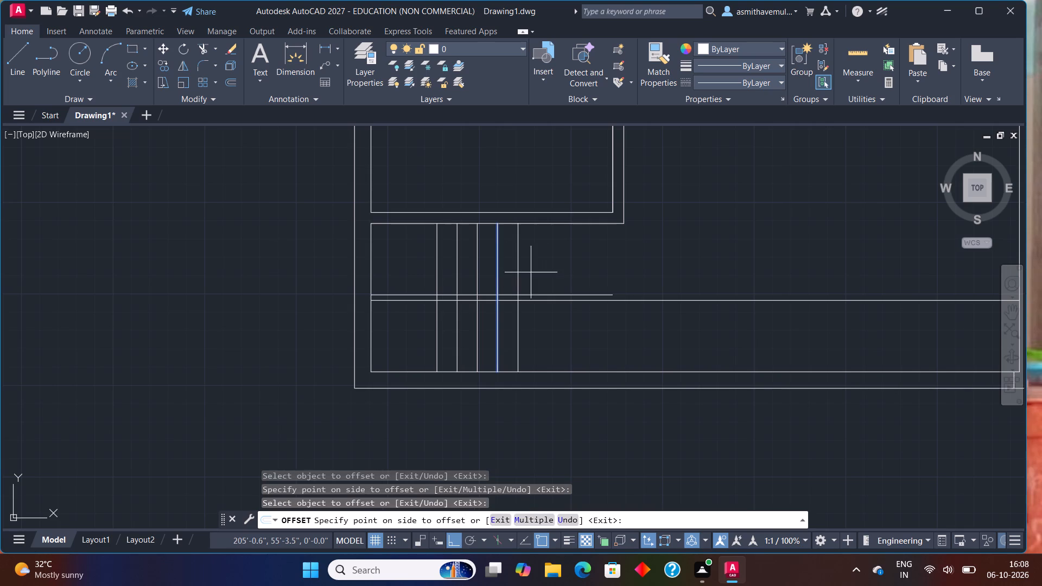
{"action": "left_click", "coordinate": [567, 272]}
Offset five more tread lines east at 11" spacing, continuing from the fourth tread line.
{"action": "left_click", "coordinate": [519, 279]}
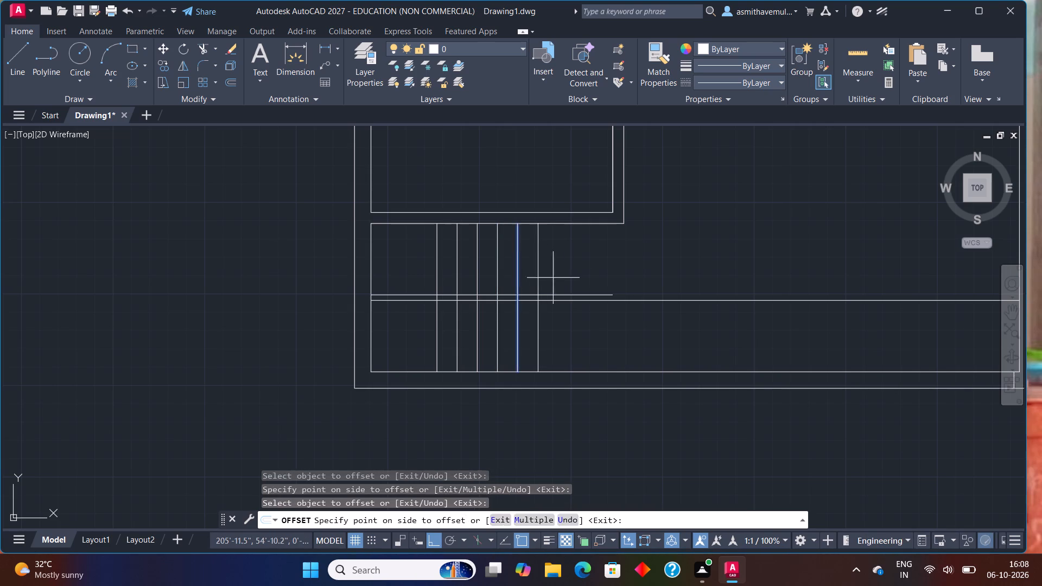
{"action": "left_click", "coordinate": [585, 266]}
{"action": "left_click", "coordinate": [537, 282]}
{"action": "left_click", "coordinate": [573, 271]}
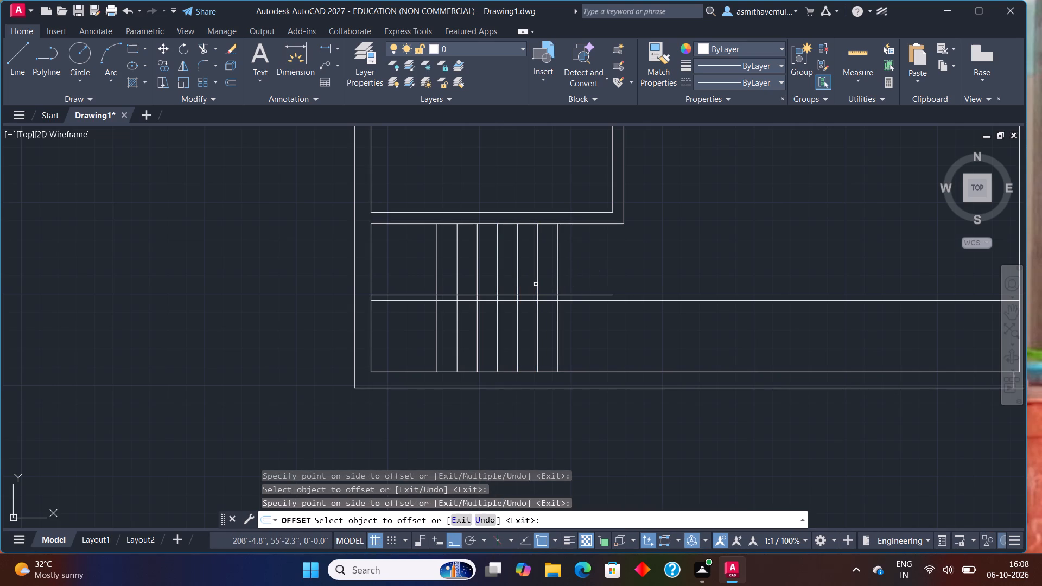
{"action": "left_click_drag", "start_coordinate": [559, 280], "coordinate": [569, 277]}
{"action": "left_click", "coordinate": [611, 268]}
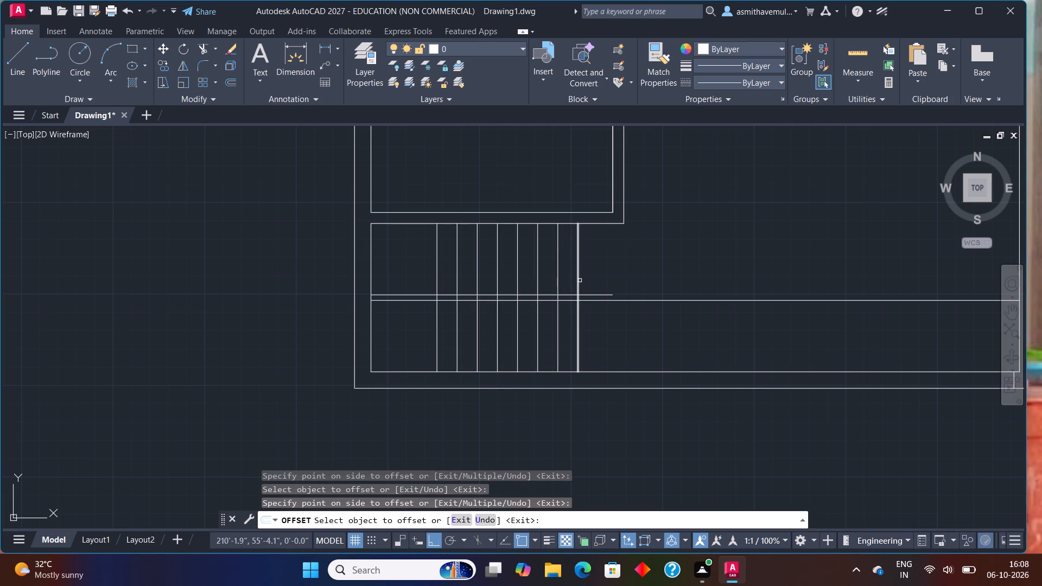
{"action": "left_click_drag", "start_coordinate": [580, 281], "coordinate": [588, 276]}
{"action": "left_click", "coordinate": [624, 262]}
{"action": "left_click_drag", "start_coordinate": [595, 282], "coordinate": [606, 277]}
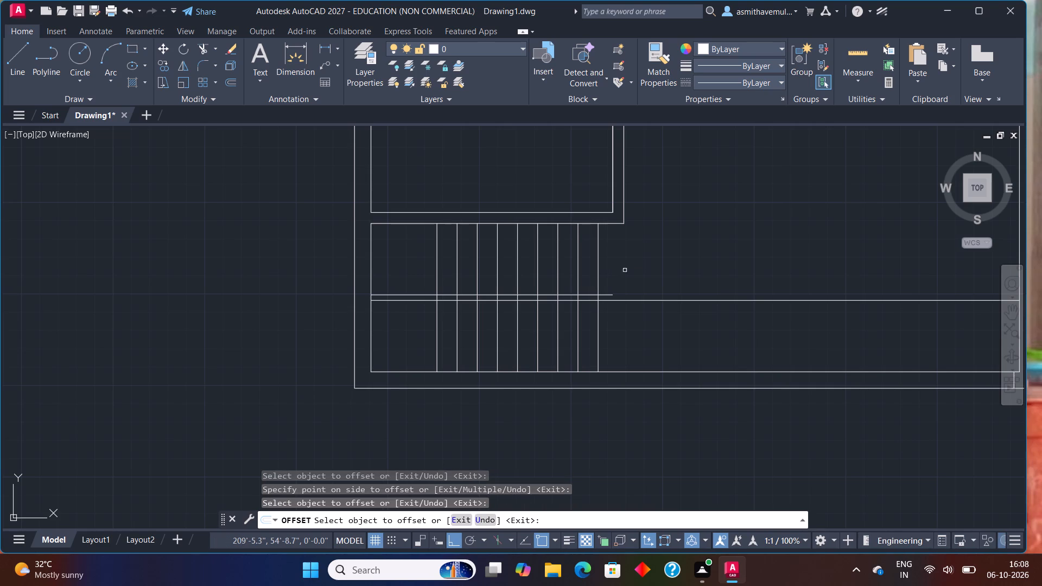
{"action": "left_click", "coordinate": [599, 283]}
{"action": "left_click", "coordinate": [618, 276]}
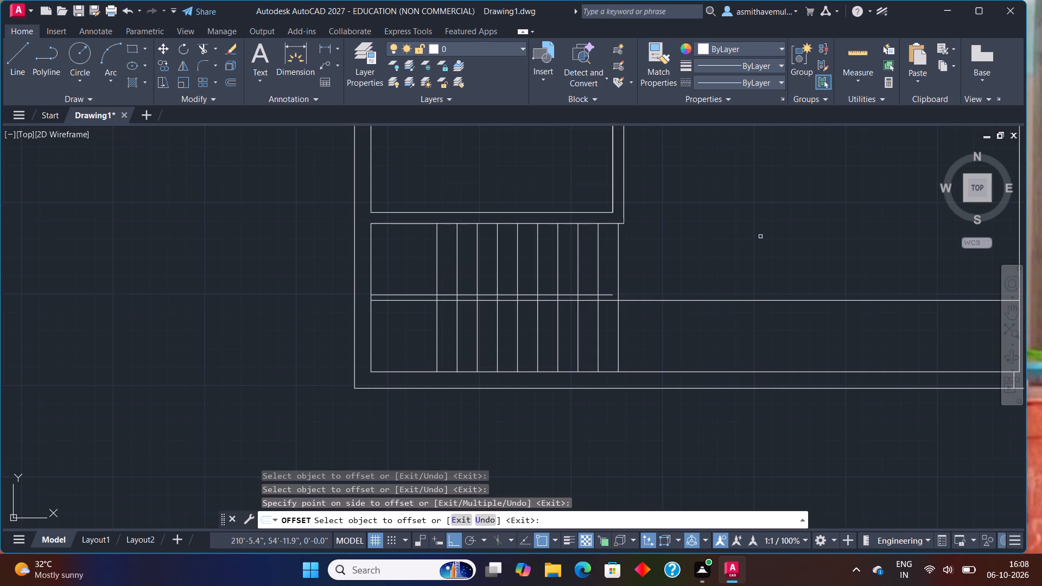
{"action": "key", "text": "Escape"}
Trim the lower horizontal flight line east of the last tread and extend the upper flight line to that tread.
{"action": "key", "text": "t"}
{"action": "key", "text": "r"}
{"action": "key", "text": "i"}
{"action": "key", "text": "m"}
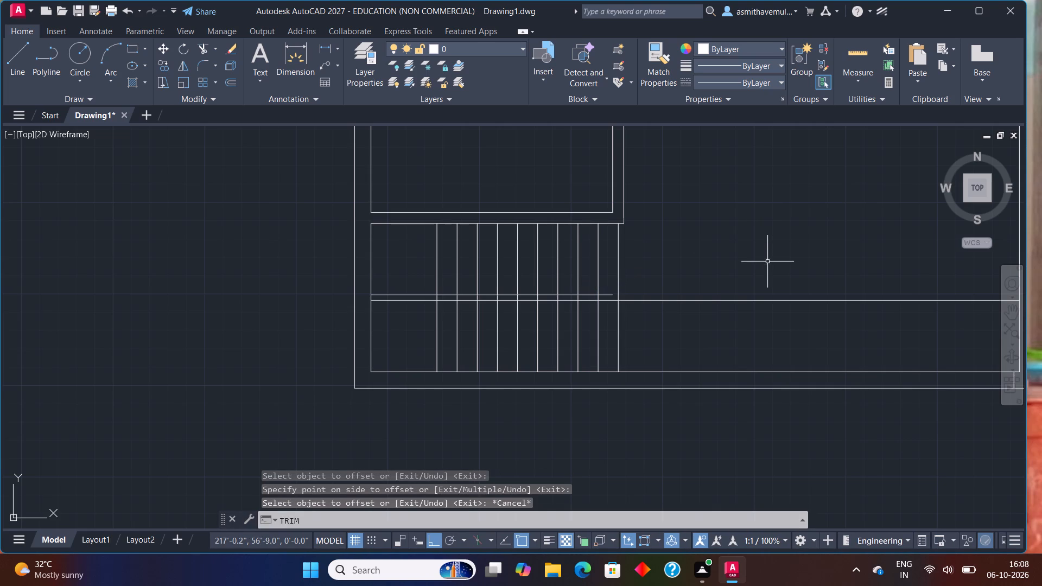
{"action": "key", "text": "Return"}
{"action": "left_click_drag", "start_coordinate": [725, 349], "coordinate": [709, 273]}
{"action": "scroll", "coordinate": [594, 304], "scroll_direction": "up", "scroll_amount": 1}
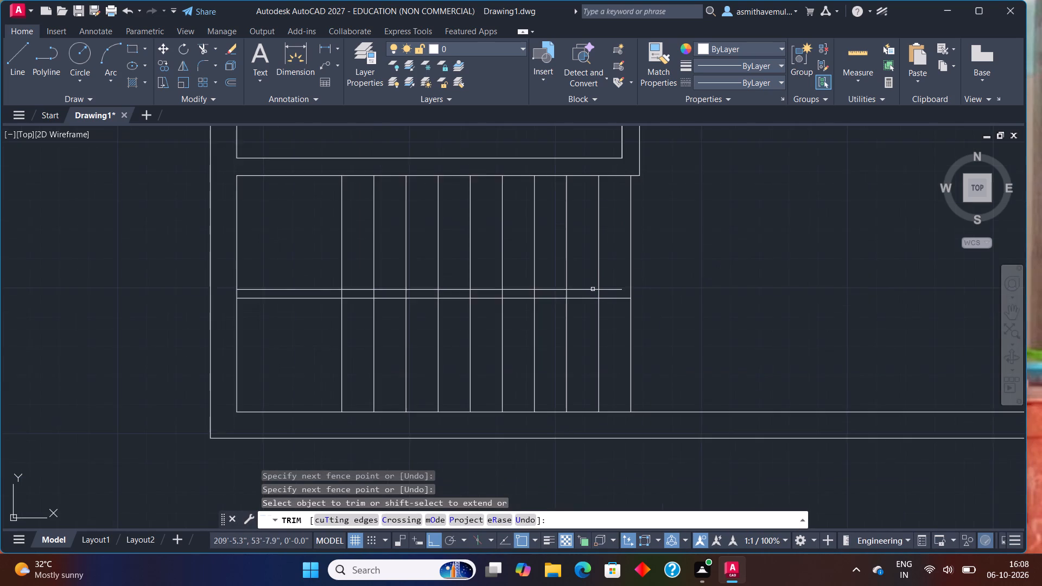
{"action": "scroll", "coordinate": [592, 285], "scroll_direction": "up", "scroll_amount": 2}
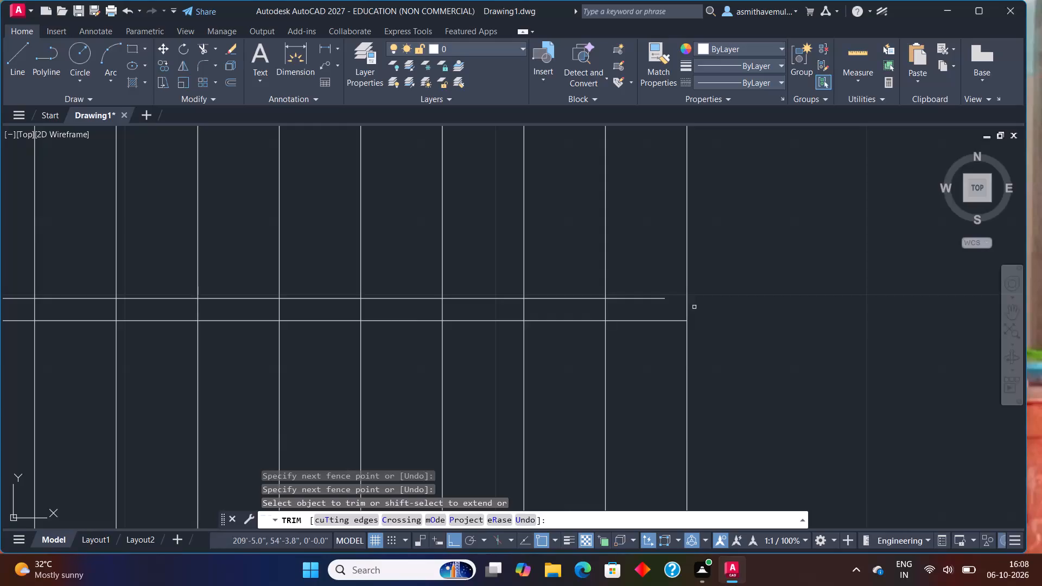
{"action": "left_click", "coordinate": [659, 297], "text": "shift"}
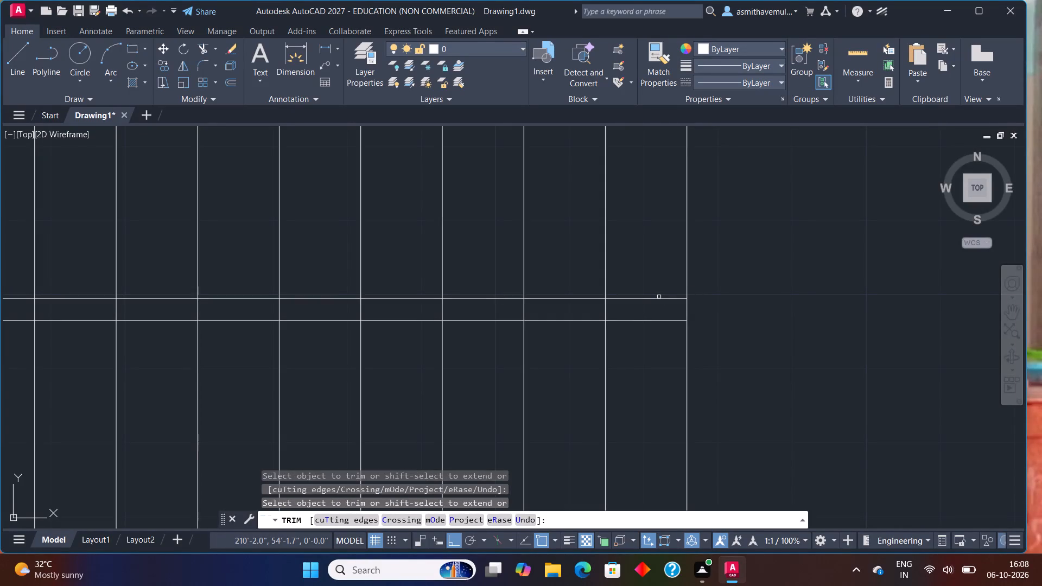
Trim the tread lines out of the gap between the two flights and cut both flight lines back to the landing line.
{"action": "scroll", "coordinate": [755, 310], "scroll_direction": "up", "scroll_amount": 1}
{"action": "left_click_drag", "start_coordinate": [687, 303], "coordinate": [503, 314]}
{"action": "scroll", "coordinate": [507, 317], "scroll_direction": "down", "scroll_amount": 2}
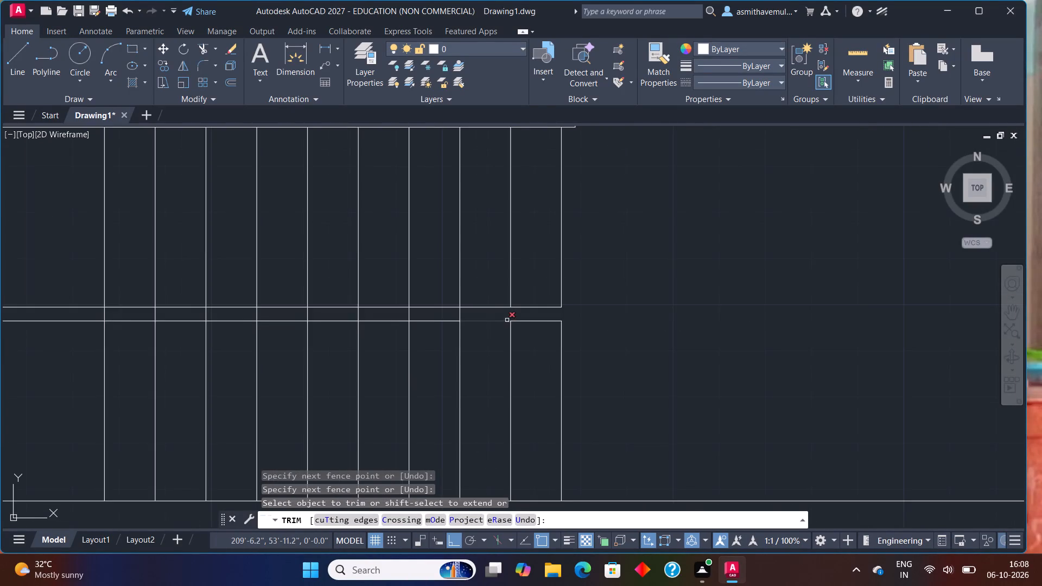
{"action": "middle_click_drag", "start_coordinate": [505, 321], "coordinate": [810, 311]}
{"action": "left_click_drag", "start_coordinate": [325, 262], "coordinate": [332, 375]}
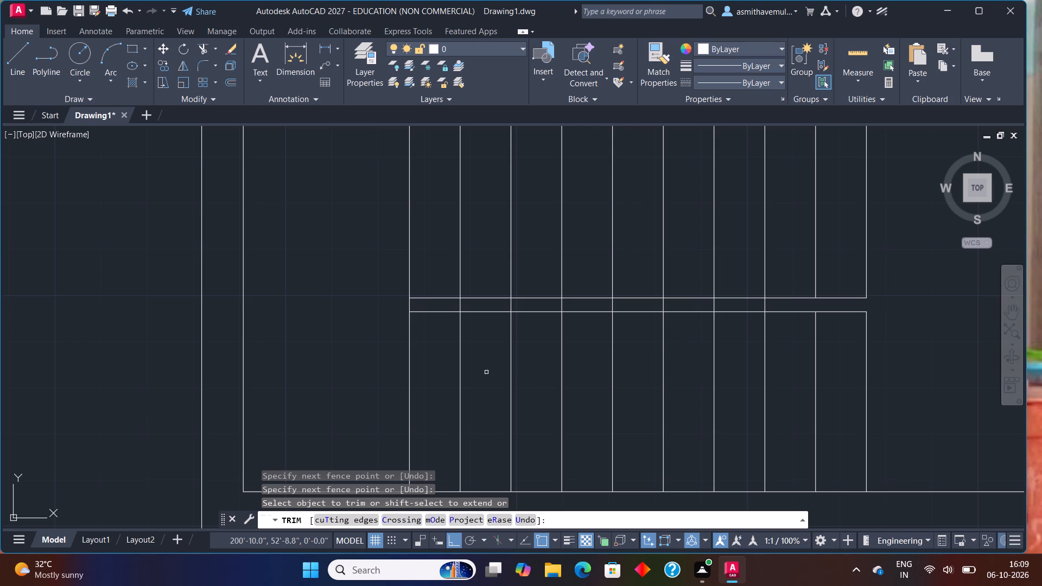
{"action": "scroll", "coordinate": [507, 339], "scroll_direction": "up", "scroll_amount": 1}
{"action": "left_click_drag", "start_coordinate": [410, 281], "coordinate": [411, 281]}
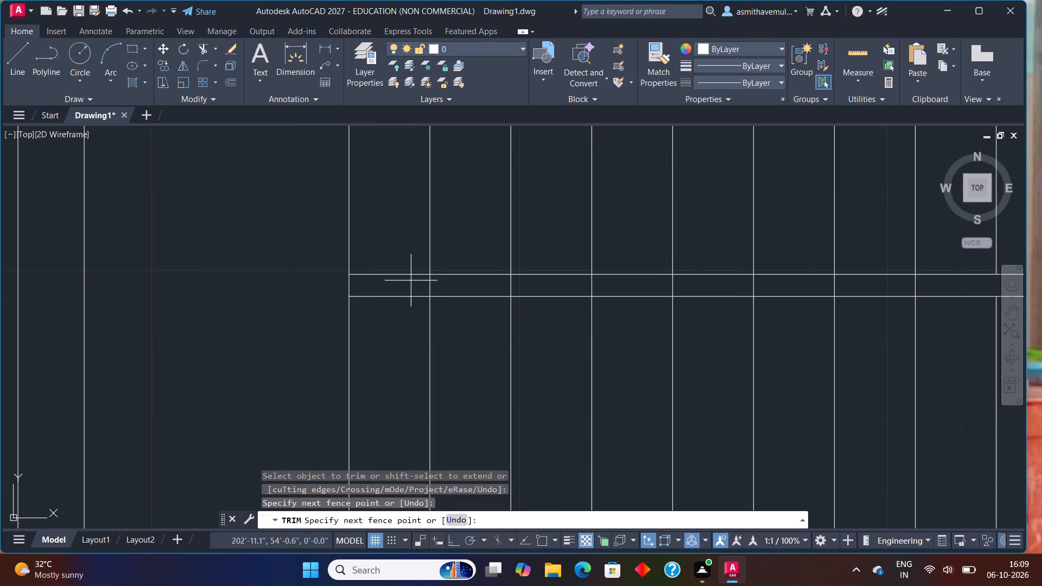
{"action": "left_click_drag", "start_coordinate": [411, 281], "coordinate": [602, 289]}
{"action": "left_click_drag", "start_coordinate": [602, 289], "coordinate": [779, 285]}
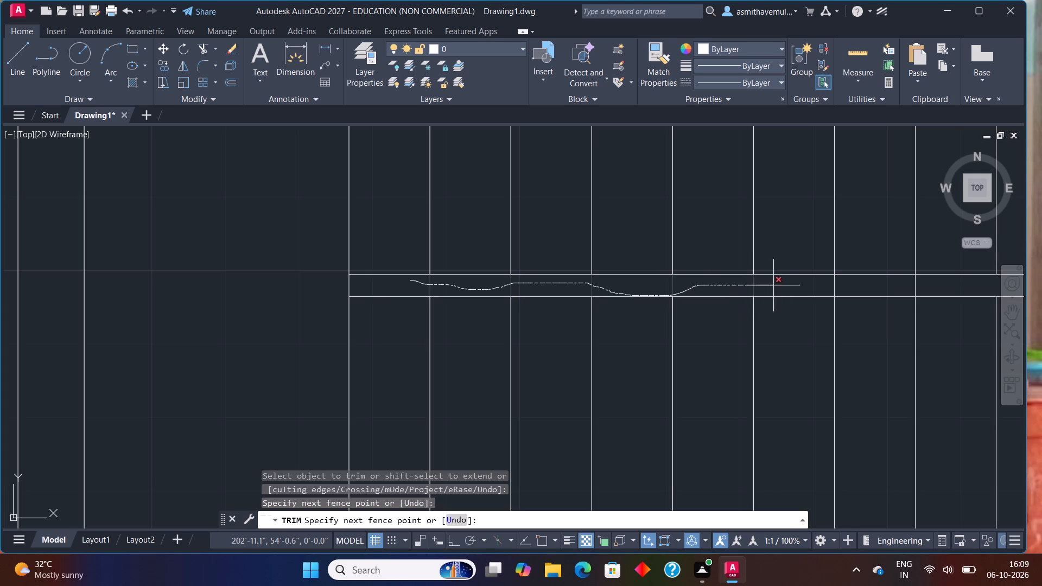
{"action": "left_click_drag", "start_coordinate": [779, 285], "coordinate": [923, 290]}
{"action": "scroll", "coordinate": [927, 290], "scroll_direction": "down", "scroll_amount": 2}
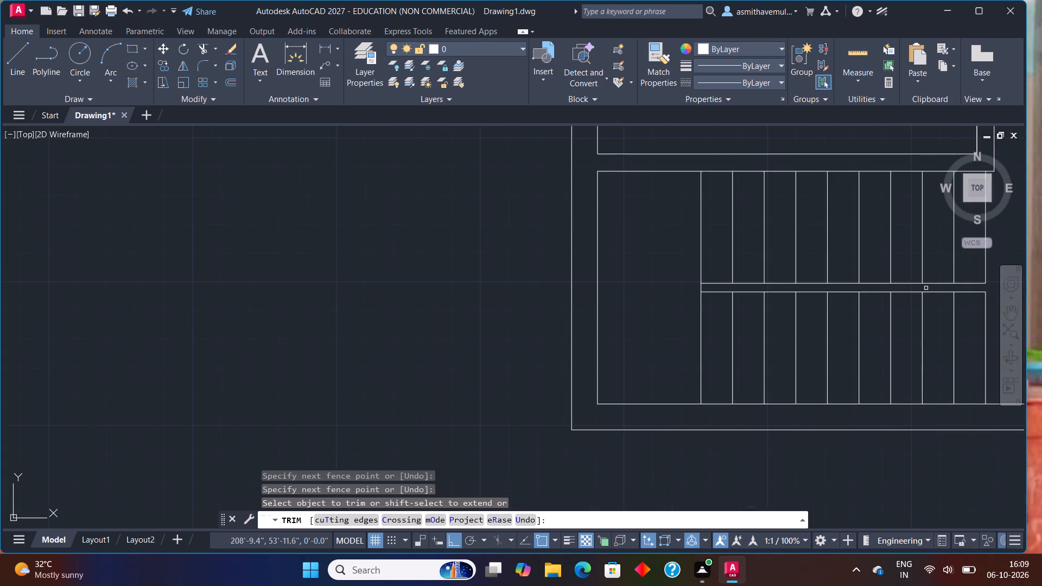
{"action": "middle_click_drag", "start_coordinate": [926, 288], "coordinate": [685, 254]}
{"action": "key", "text": "Escape"}
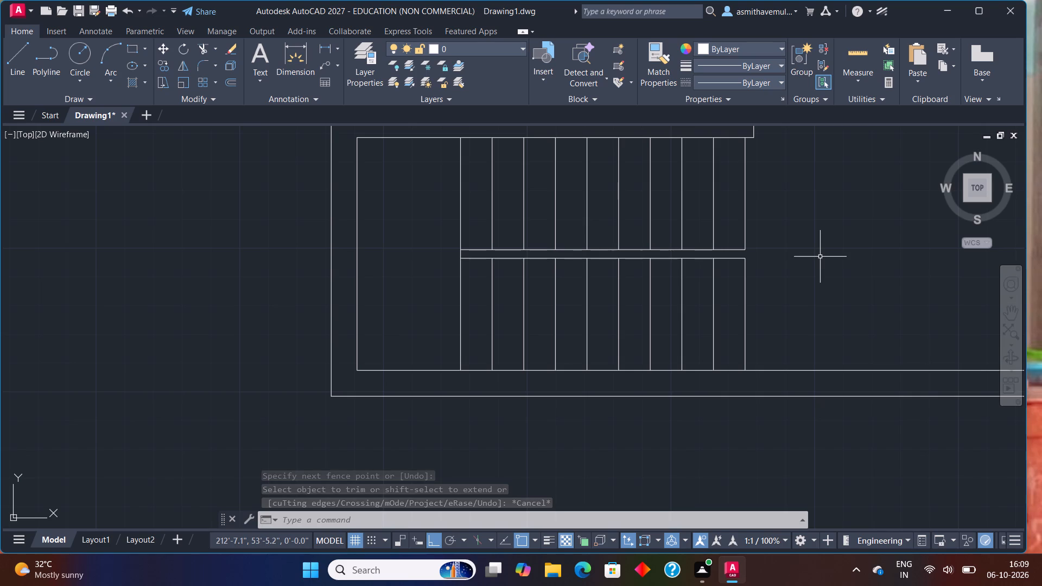
Insert the Dining Set - 36 x 72 in. block from DesignCenter's Home - Space Planner drawing, placing it outside the plan to the east.
{"action": "scroll", "coordinate": [711, 249], "scroll_direction": "down", "scroll_amount": 1}
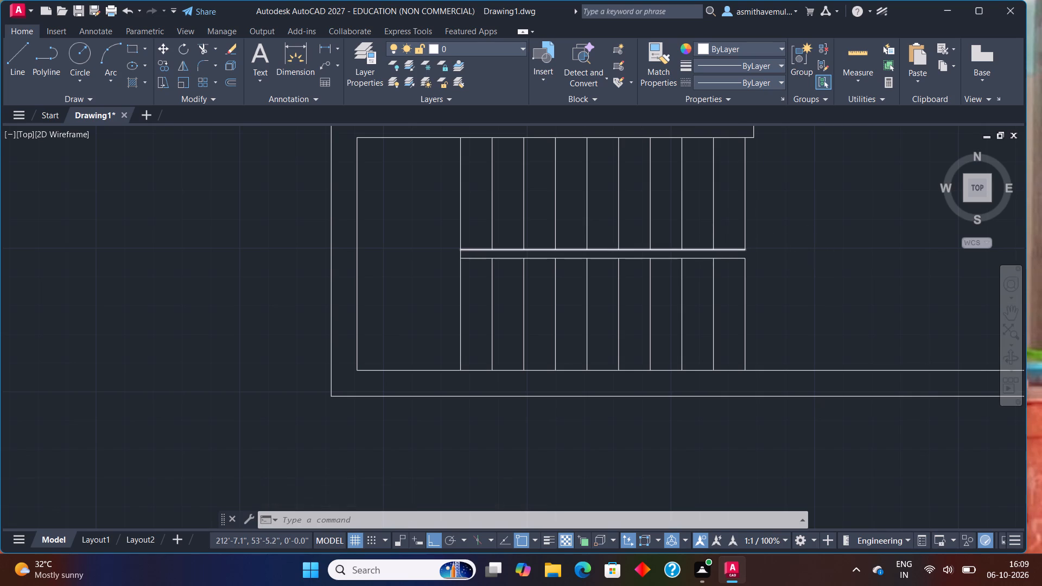
{"action": "scroll", "coordinate": [745, 253], "scroll_direction": "down", "scroll_amount": 1}
{"action": "middle_click_drag", "start_coordinate": [856, 217], "coordinate": [658, 332]}
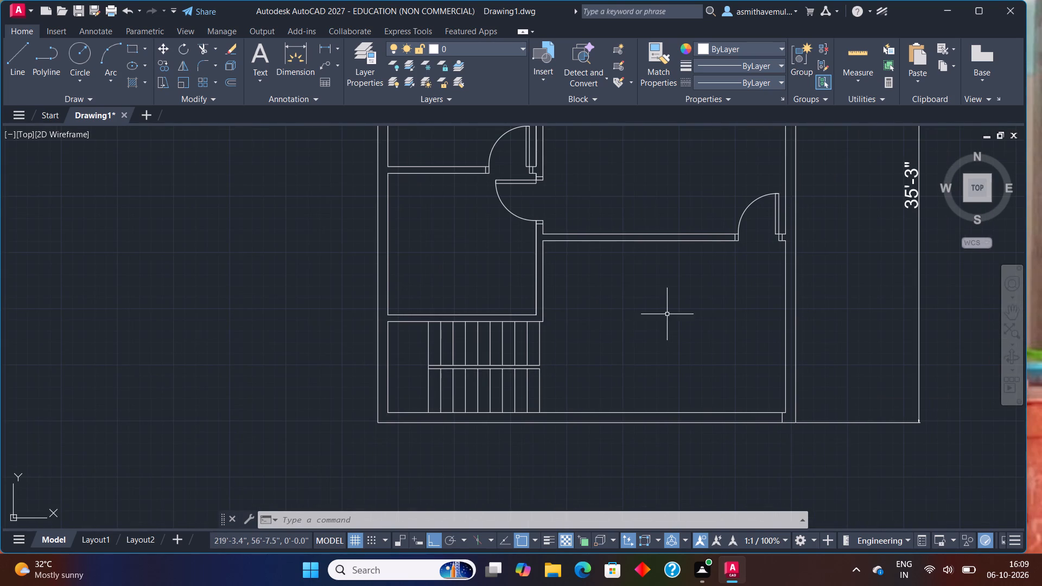
{"action": "middle_click_drag", "start_coordinate": [709, 297], "coordinate": [624, 365]}
{"action": "scroll", "coordinate": [641, 346], "scroll_direction": "down", "scroll_amount": 2}
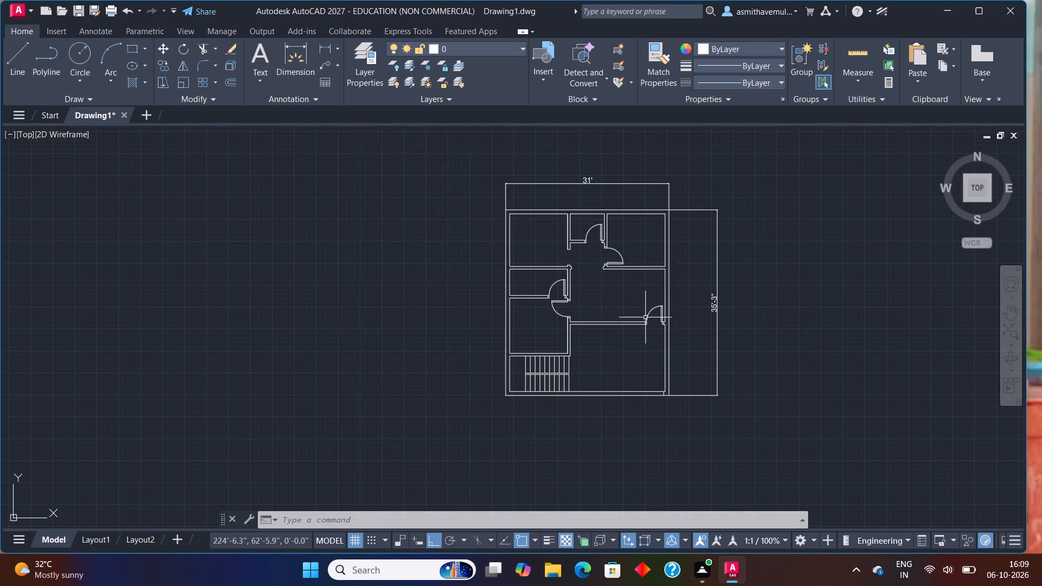
{"action": "scroll", "coordinate": [657, 272], "scroll_direction": "up", "scroll_amount": 1}
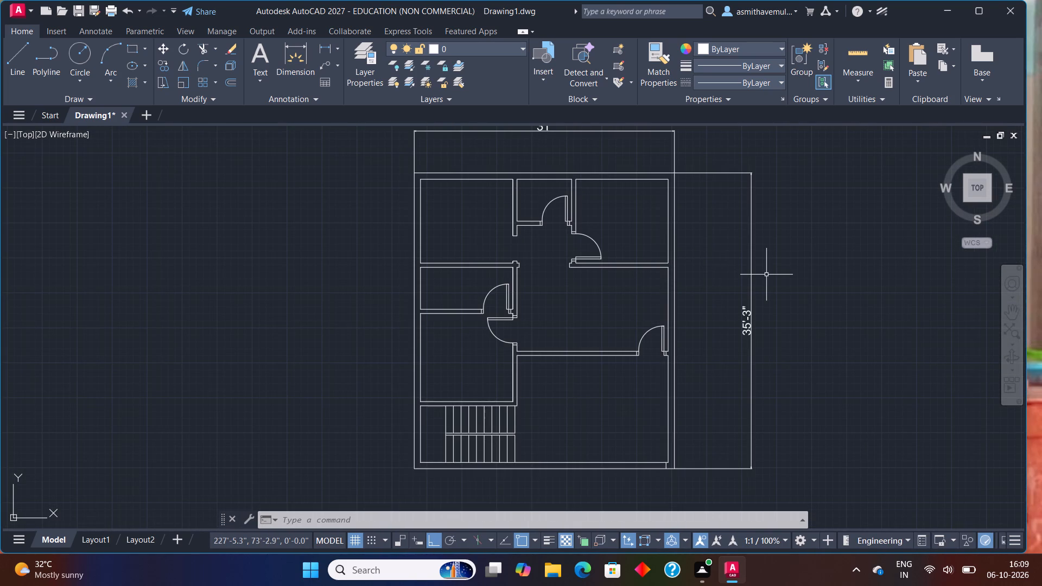
{"action": "key", "text": "ctrl+2"}
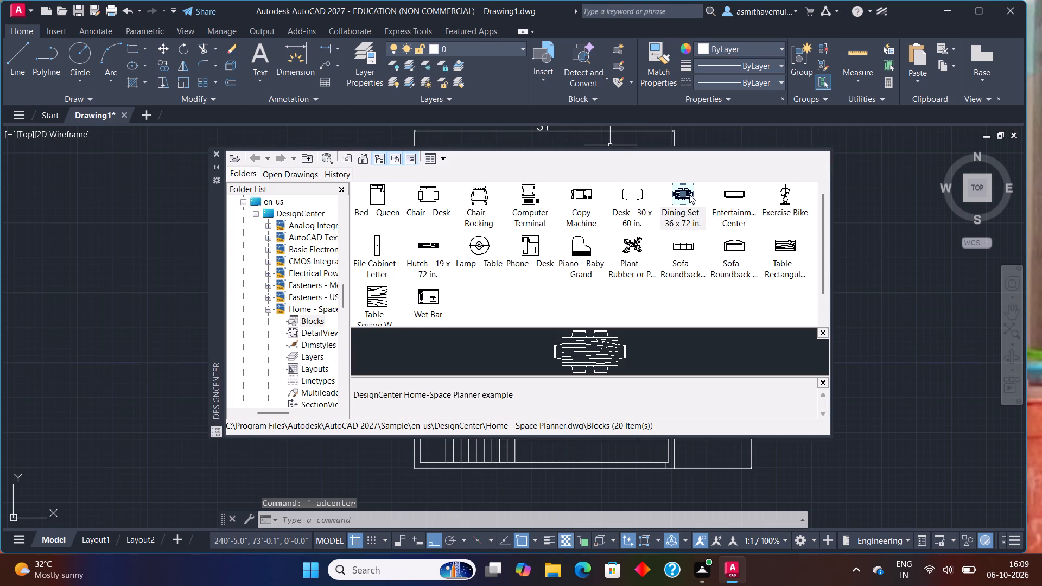
{"action": "left_click_drag", "start_coordinate": [691, 194], "coordinate": [894, 350]}
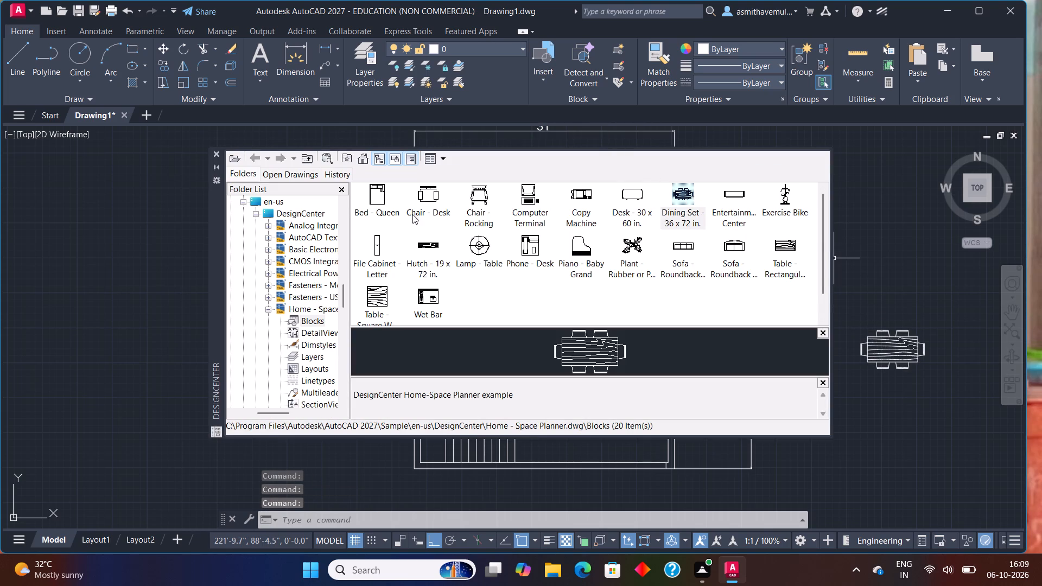
Insert the Kitchen Layout - 7 x 8 ft block from DesignCenter's Kitchens.dwg just north of the dining set, and close DesignCenter.
{"action": "left_click", "coordinate": [368, 162]}
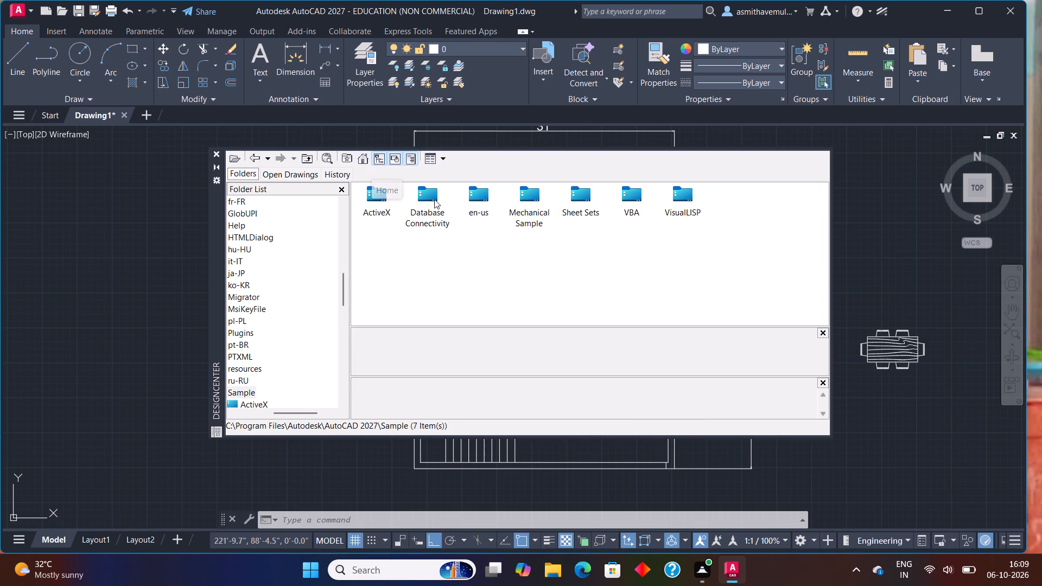
{"action": "double_click", "coordinate": [481, 209]}
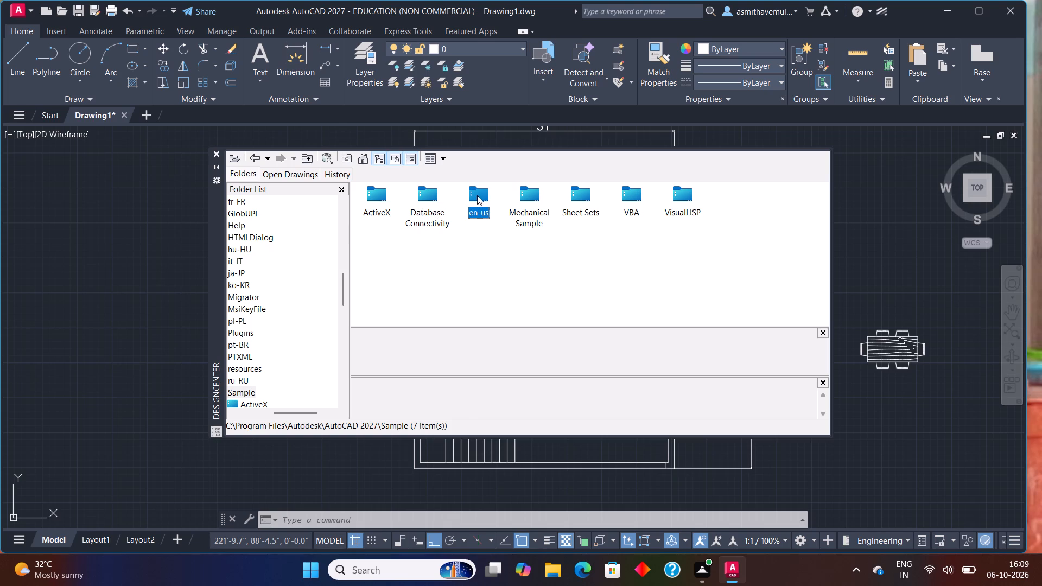
{"action": "double_click", "coordinate": [477, 195]}
{"action": "double_click", "coordinate": [383, 197]}
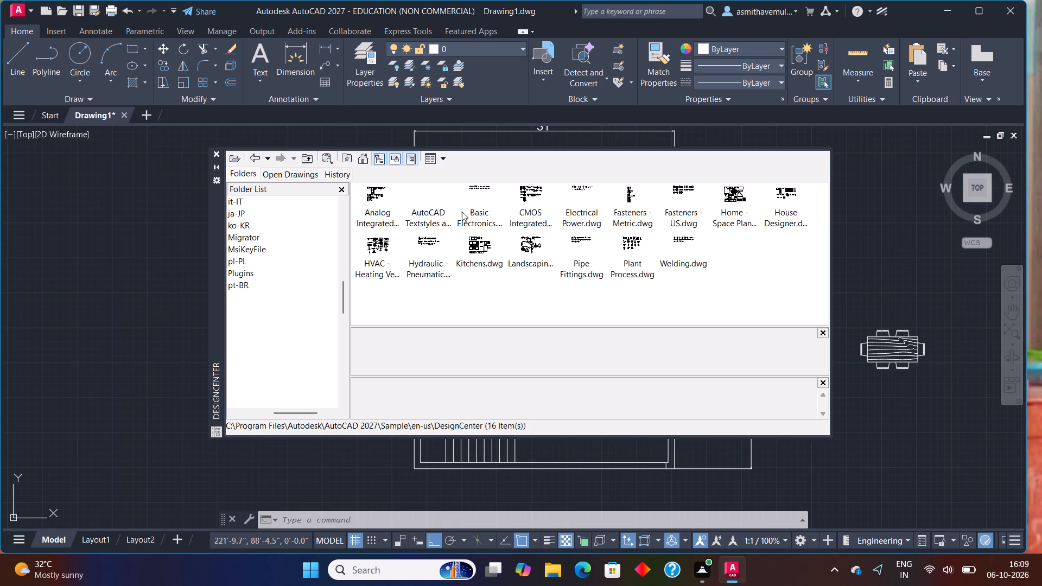
{"action": "double_click", "coordinate": [490, 254]}
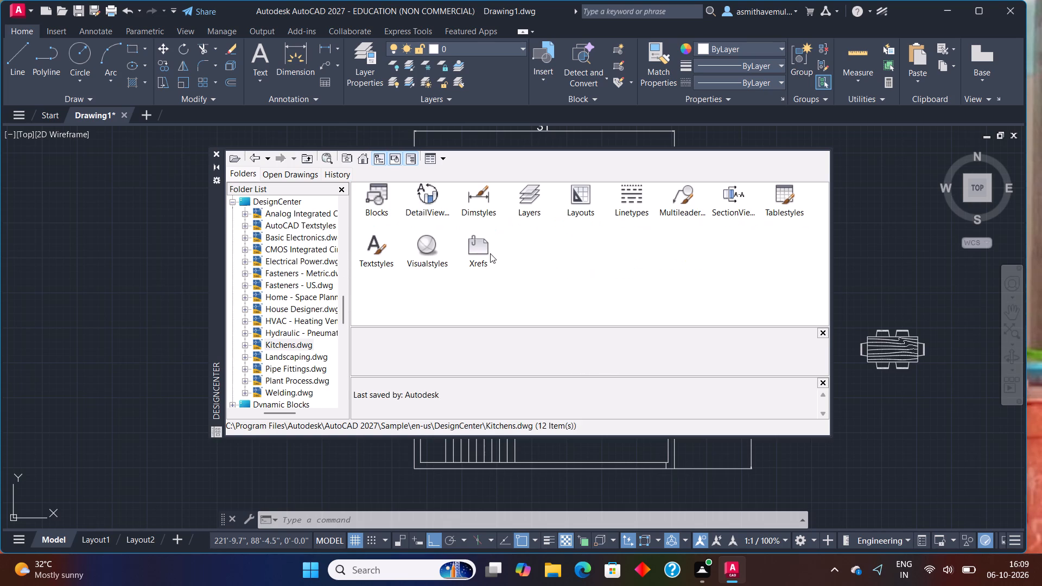
{"action": "double_click", "coordinate": [376, 210]}
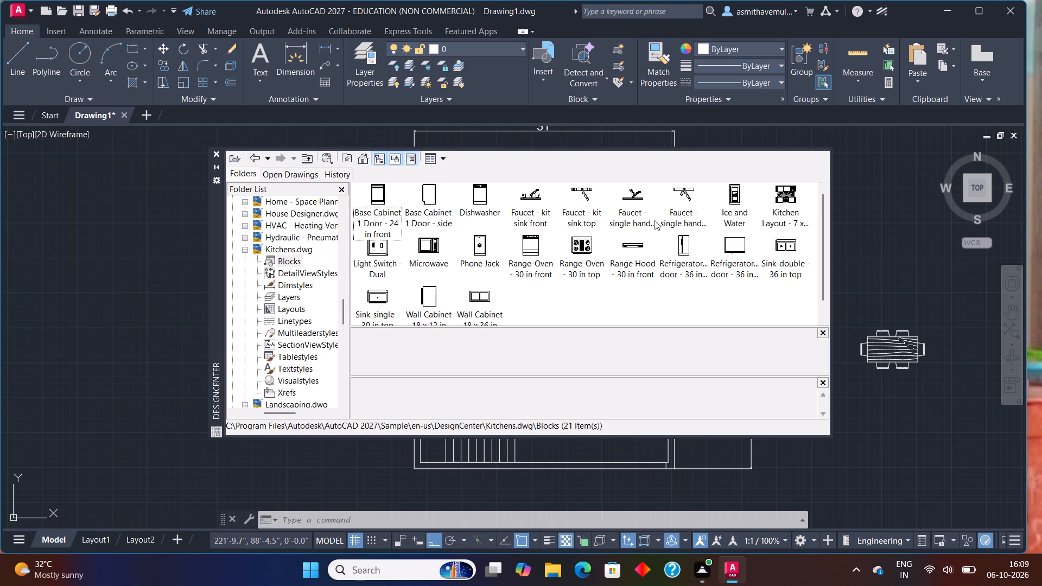
{"action": "left_click_drag", "start_coordinate": [789, 198], "coordinate": [884, 269]}
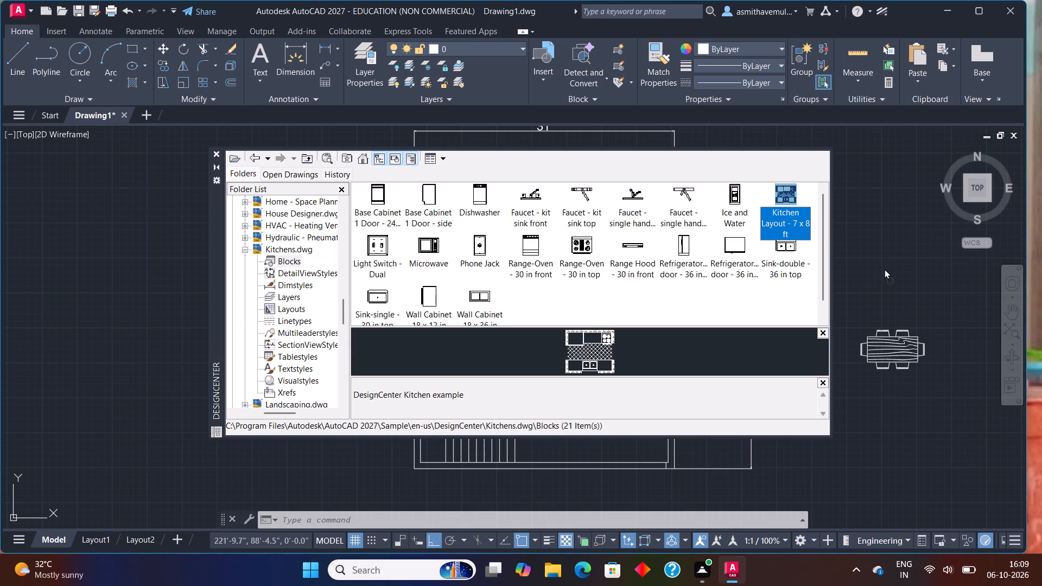
{"action": "left_click_drag", "start_coordinate": [884, 269], "coordinate": [900, 257]}
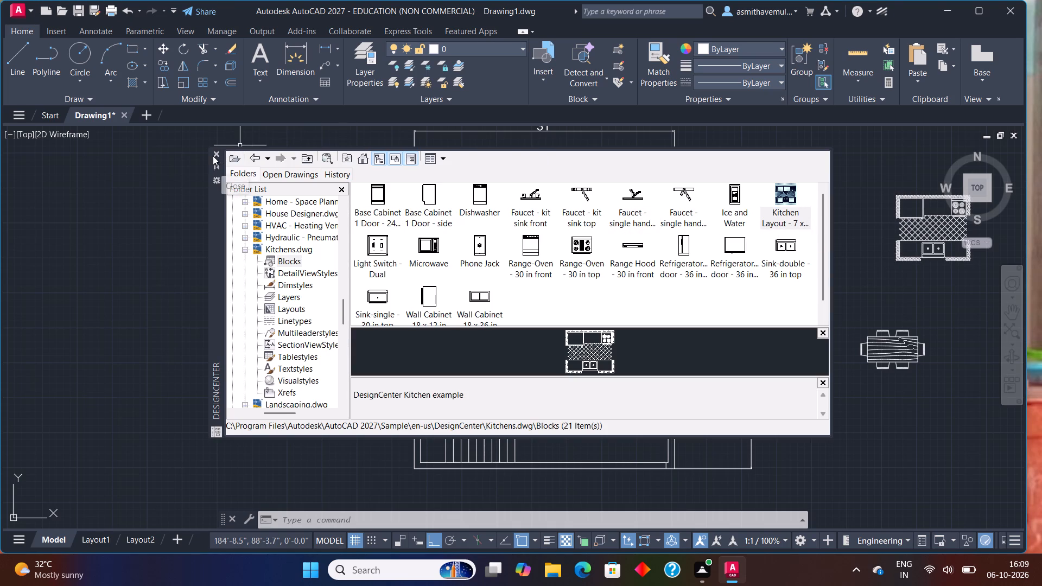
{"action": "left_click_drag", "start_coordinate": [212, 155], "coordinate": [220, 154]}
Move the kitchen layout block horizontally from the east side of the plan to the empty area west of it.
{"action": "left_click", "coordinate": [912, 248]}
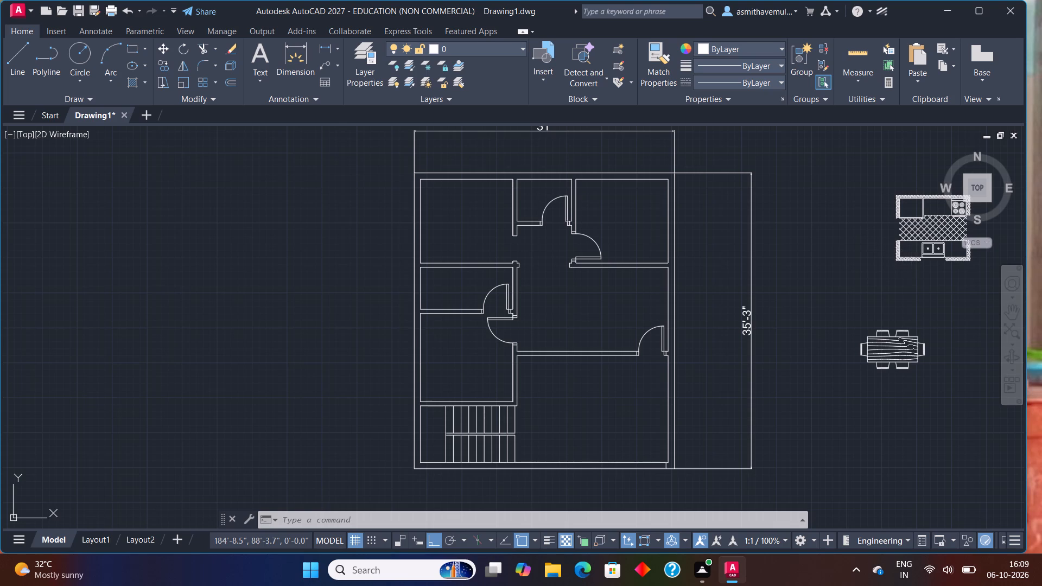
{"action": "left_click", "coordinate": [896, 243]}
{"action": "key", "text": "m"}
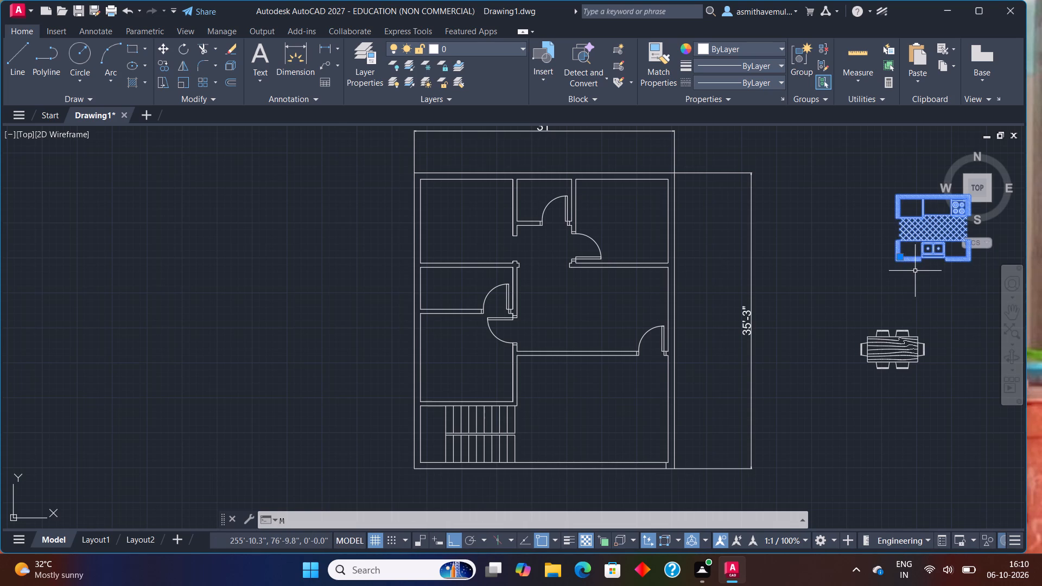
{"action": "key", "text": "Return"}
{"action": "left_click", "coordinate": [901, 188]}
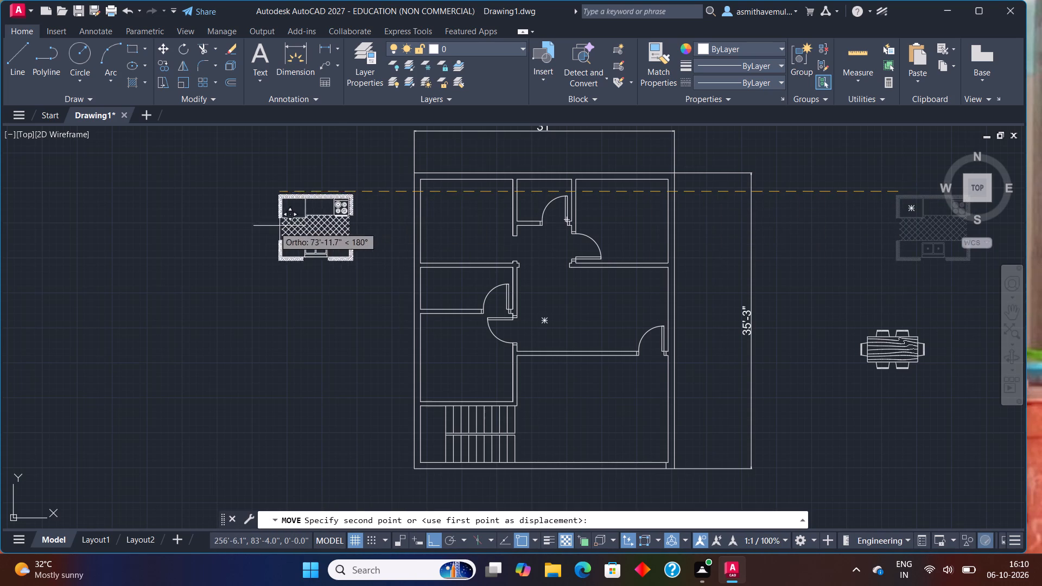
{"action": "left_click", "coordinate": [259, 229]}
Rotate the kitchen layout block 90° clockwise about its northwest corner.
{"action": "left_click_drag", "start_coordinate": [321, 183], "coordinate": [264, 272]}
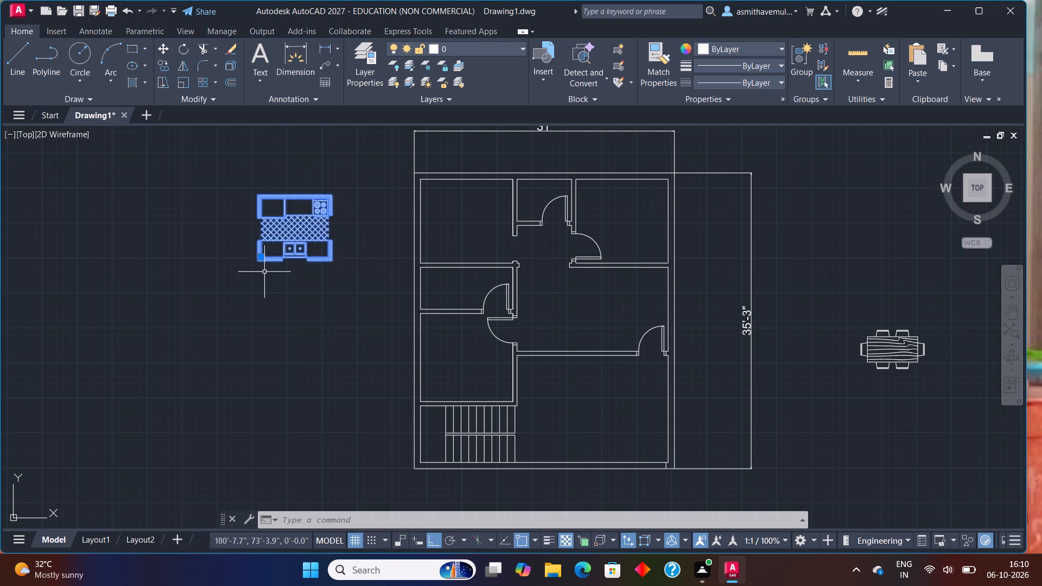
{"action": "type", "text": "RO"}
{"action": "key", "text": "Return"}
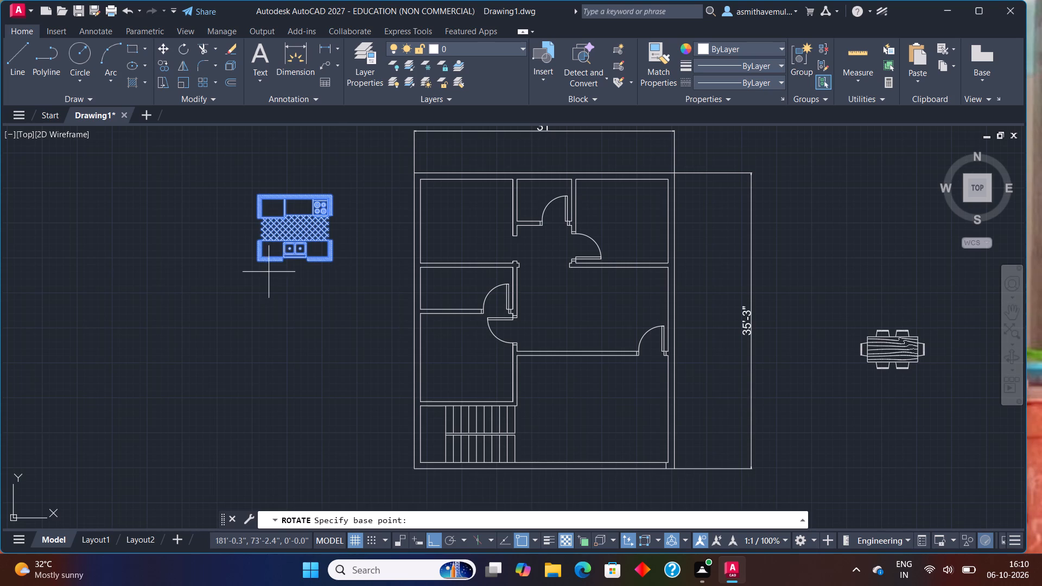
{"action": "left_click", "coordinate": [260, 194]}
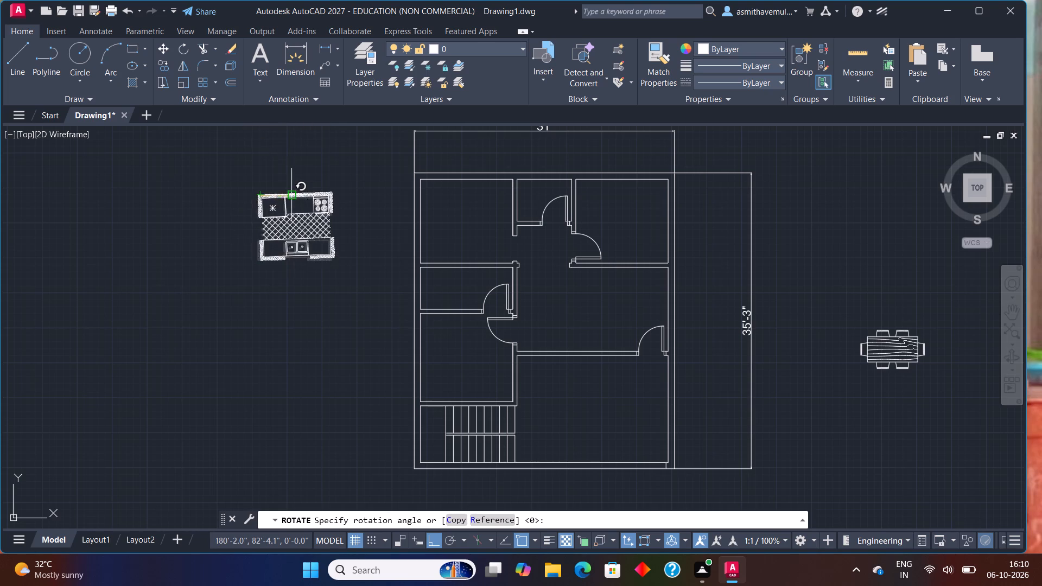
{"action": "left_click", "coordinate": [293, 315]}
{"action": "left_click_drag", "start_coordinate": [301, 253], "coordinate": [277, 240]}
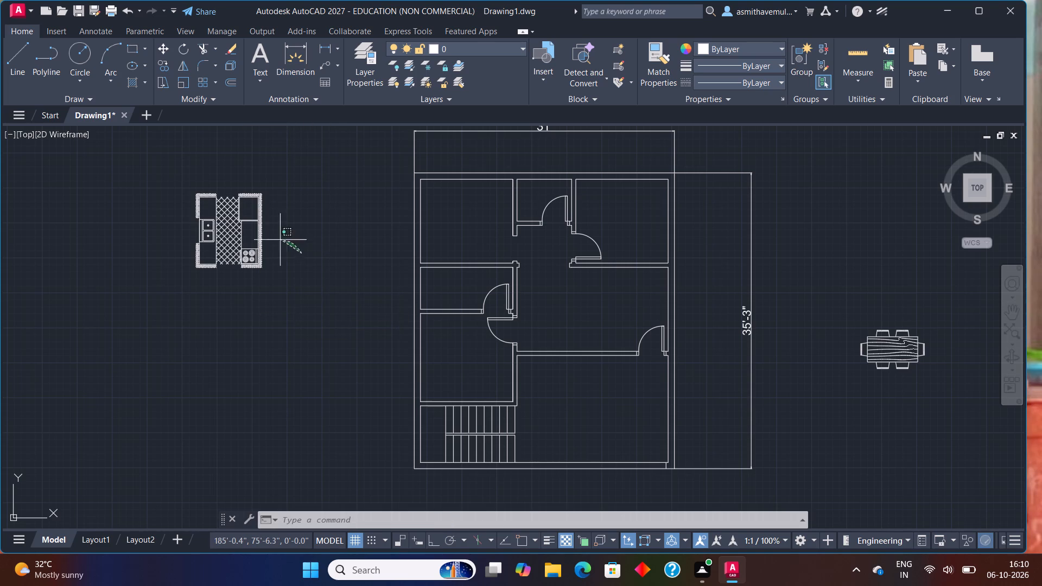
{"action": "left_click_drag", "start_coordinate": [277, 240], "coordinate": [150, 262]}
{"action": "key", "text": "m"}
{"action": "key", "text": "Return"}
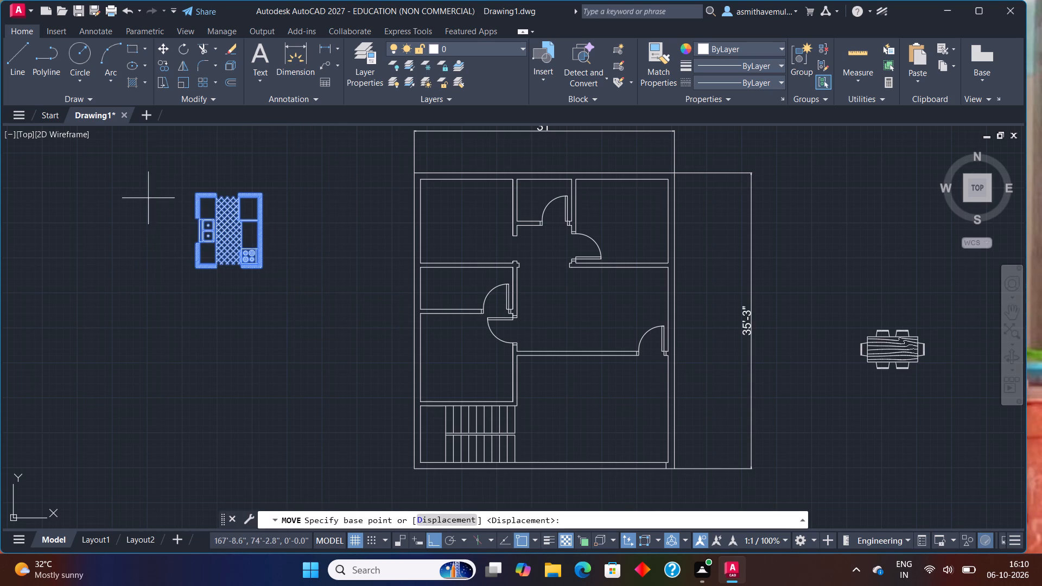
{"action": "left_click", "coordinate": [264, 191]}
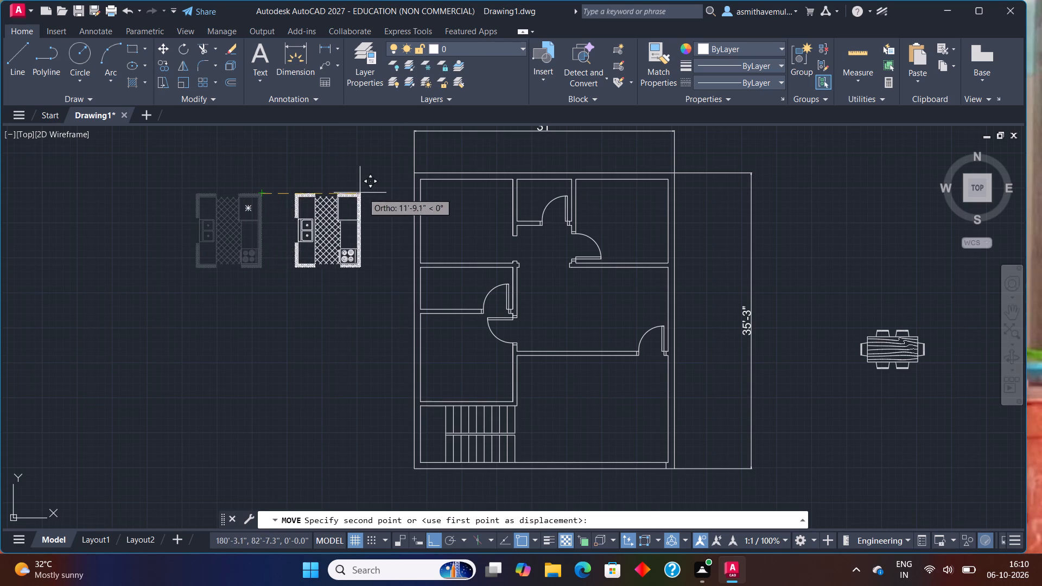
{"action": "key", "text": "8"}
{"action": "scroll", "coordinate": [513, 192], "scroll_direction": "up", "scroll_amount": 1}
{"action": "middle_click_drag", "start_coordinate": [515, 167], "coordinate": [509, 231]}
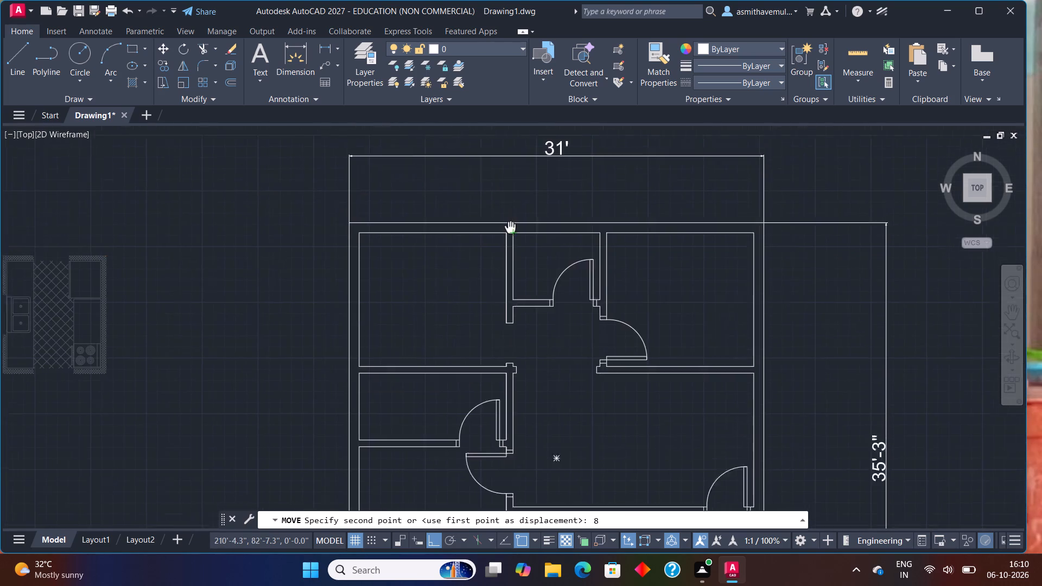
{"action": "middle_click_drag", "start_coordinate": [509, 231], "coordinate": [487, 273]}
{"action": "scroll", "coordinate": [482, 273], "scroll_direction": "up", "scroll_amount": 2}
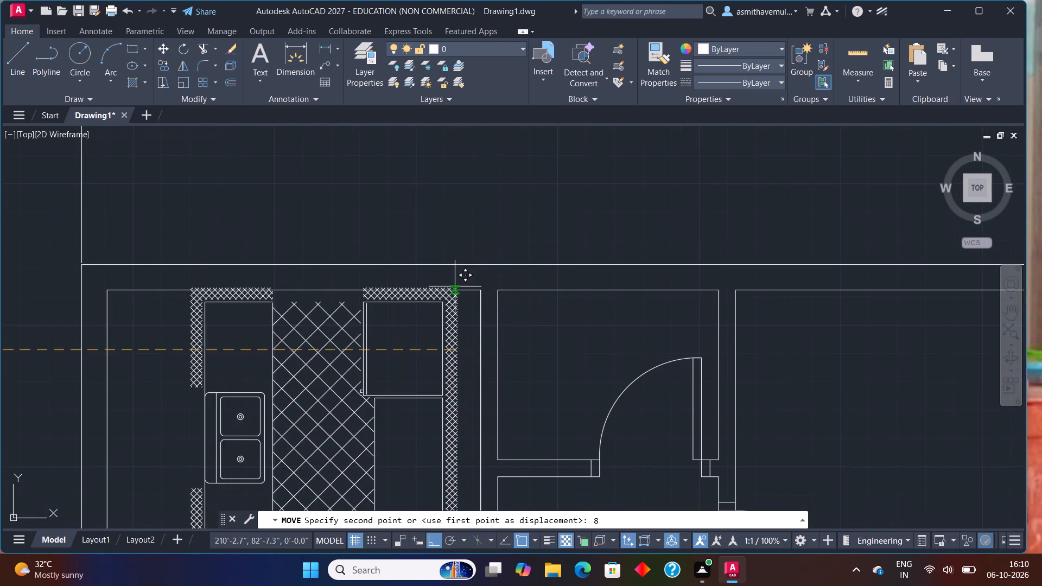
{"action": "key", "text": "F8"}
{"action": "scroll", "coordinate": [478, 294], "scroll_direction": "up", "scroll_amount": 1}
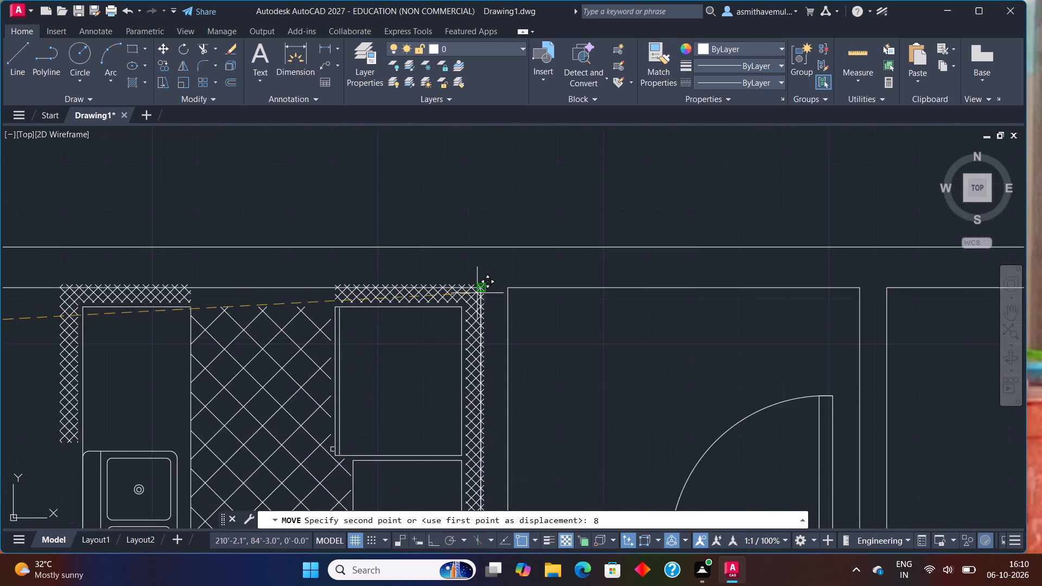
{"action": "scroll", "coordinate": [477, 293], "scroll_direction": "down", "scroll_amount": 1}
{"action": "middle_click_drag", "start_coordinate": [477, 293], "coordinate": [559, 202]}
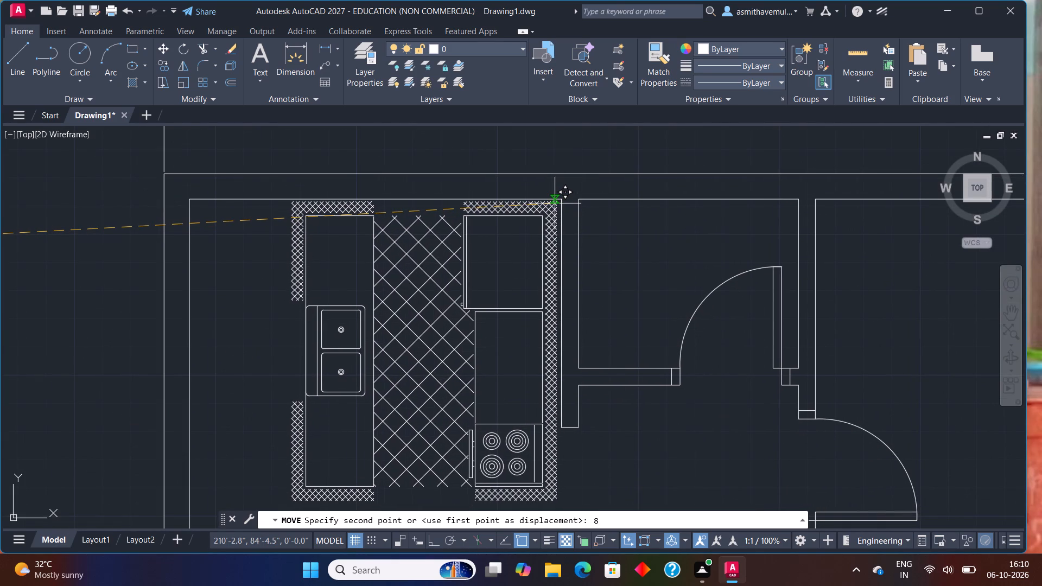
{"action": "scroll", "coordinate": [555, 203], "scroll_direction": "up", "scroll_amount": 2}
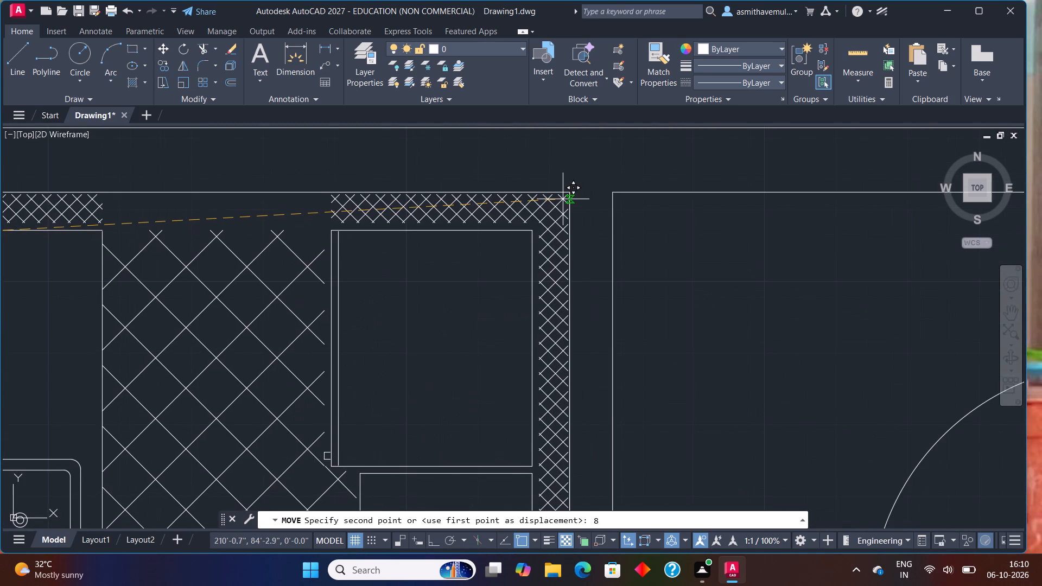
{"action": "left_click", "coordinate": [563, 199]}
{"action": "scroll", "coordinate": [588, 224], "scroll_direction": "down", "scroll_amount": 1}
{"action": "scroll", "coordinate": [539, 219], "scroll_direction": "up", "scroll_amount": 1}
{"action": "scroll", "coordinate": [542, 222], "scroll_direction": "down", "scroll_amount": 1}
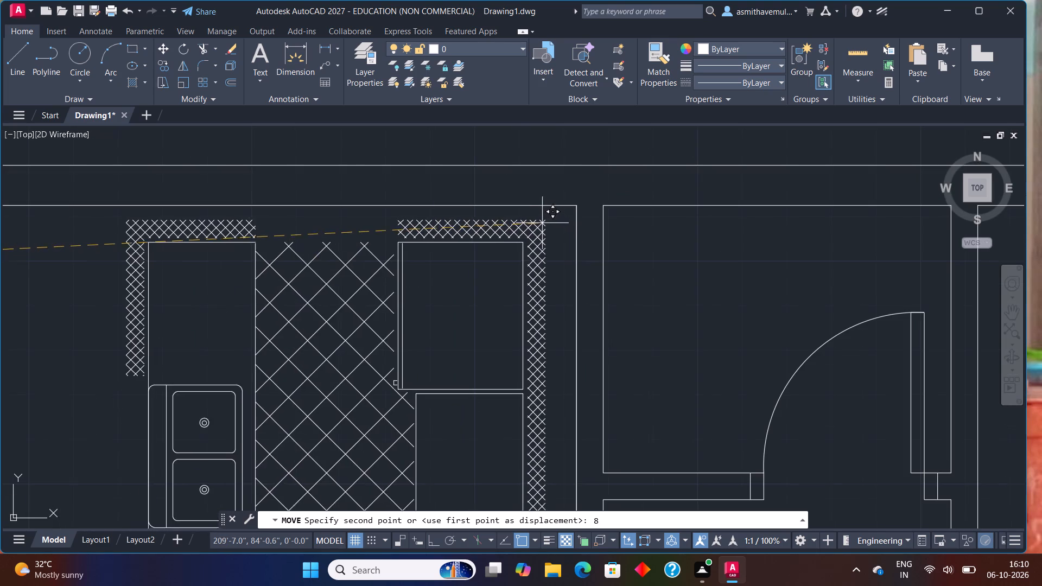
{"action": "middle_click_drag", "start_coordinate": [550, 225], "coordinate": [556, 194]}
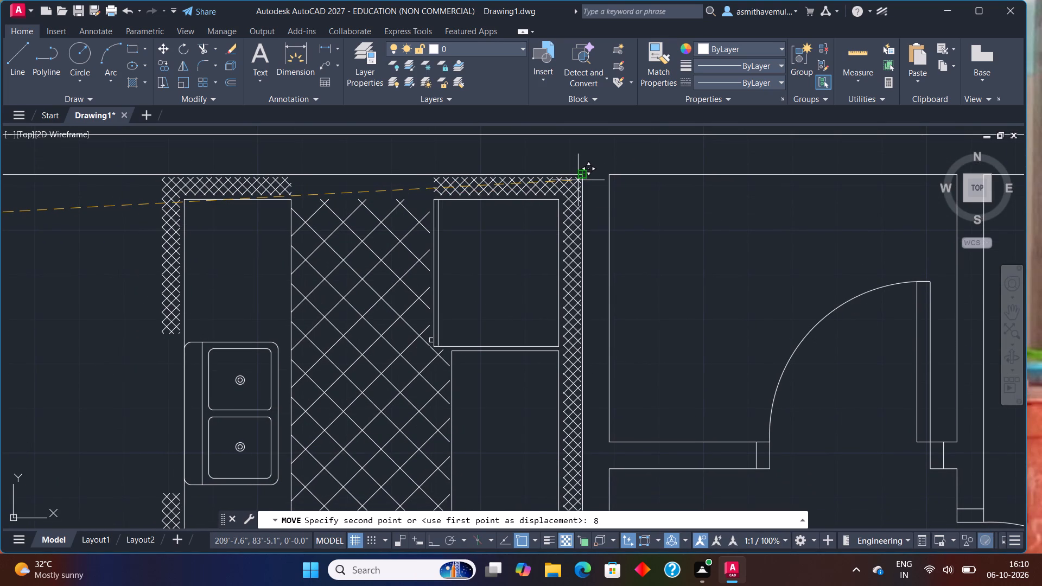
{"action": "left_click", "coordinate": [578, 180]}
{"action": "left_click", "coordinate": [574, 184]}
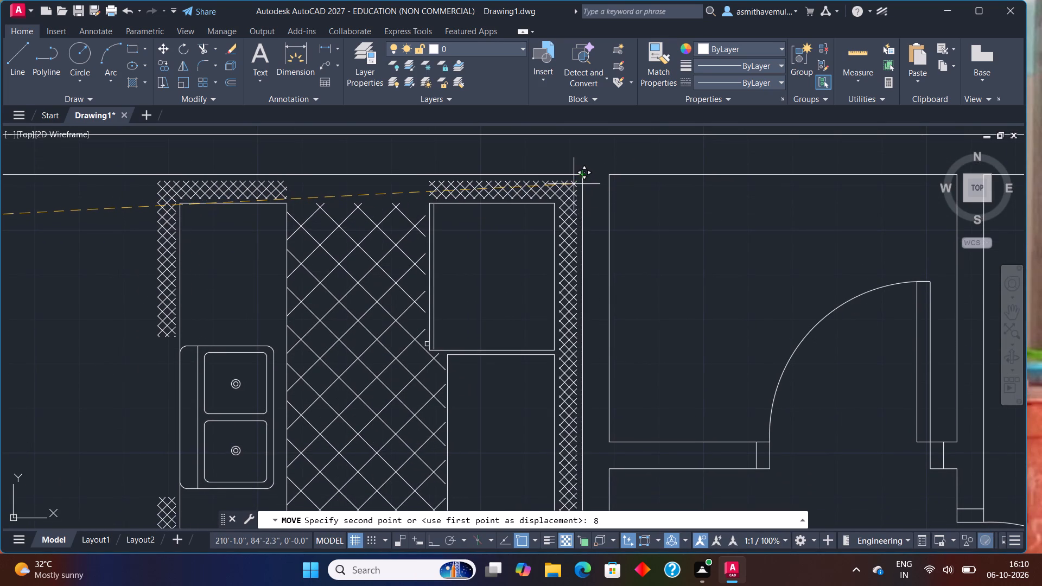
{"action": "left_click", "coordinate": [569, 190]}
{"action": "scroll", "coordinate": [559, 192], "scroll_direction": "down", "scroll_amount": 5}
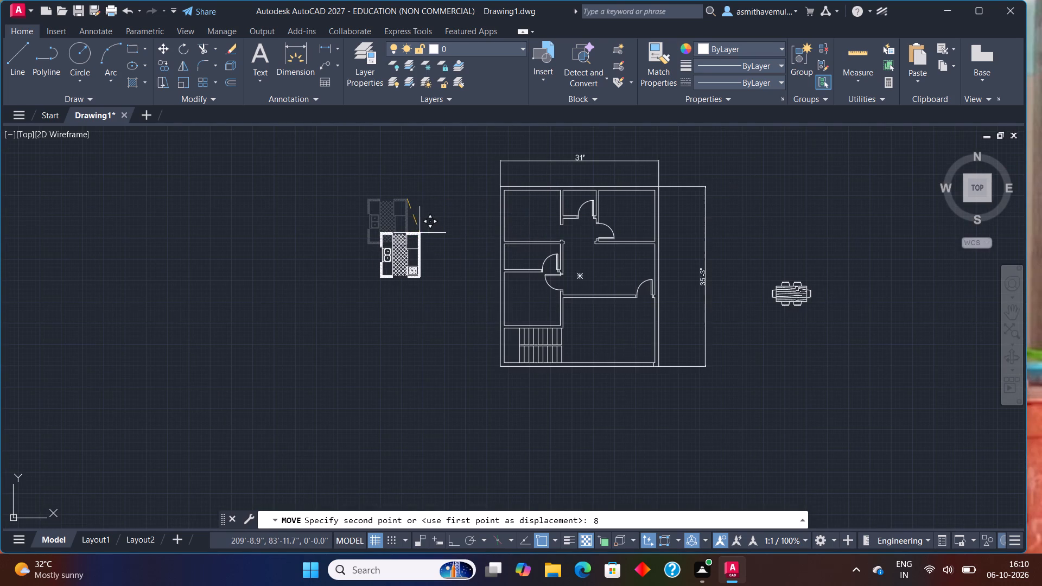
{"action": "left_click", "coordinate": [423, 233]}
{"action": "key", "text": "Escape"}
Move the kitchen layout block by its northeast corner to the northeast inside corner of the plan's northwest room.
{"action": "scroll", "coordinate": [426, 228], "scroll_direction": "up", "scroll_amount": 2}
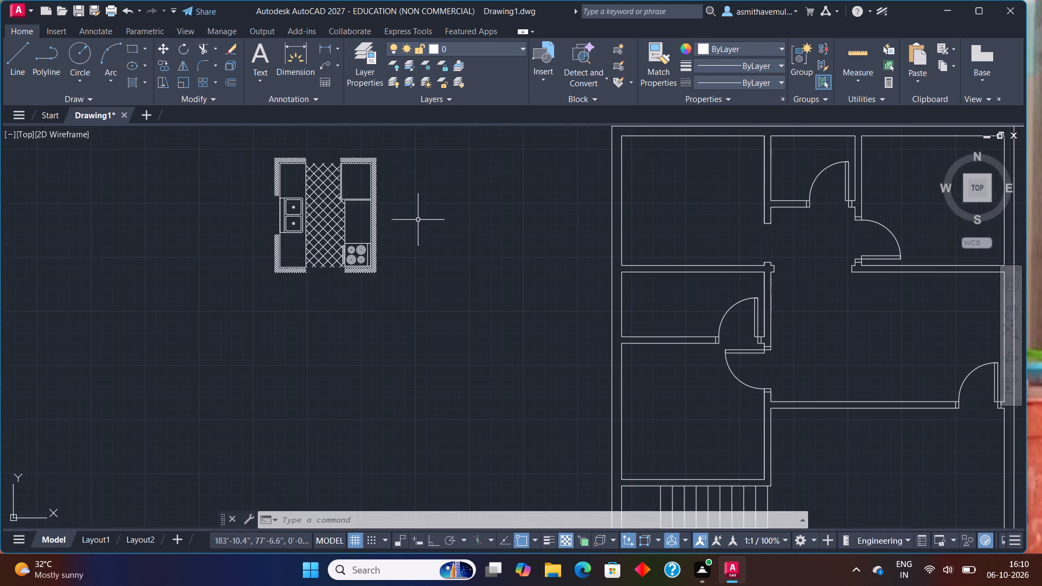
{"action": "left_click_drag", "start_coordinate": [416, 220], "coordinate": [271, 305]}
{"action": "key", "text": "m"}
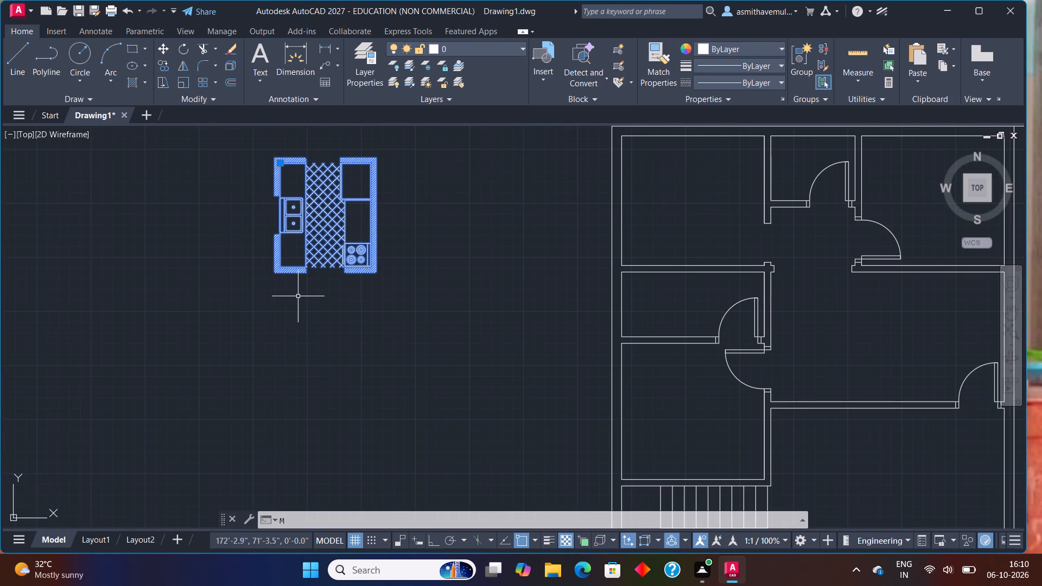
{"action": "key", "text": "Return"}
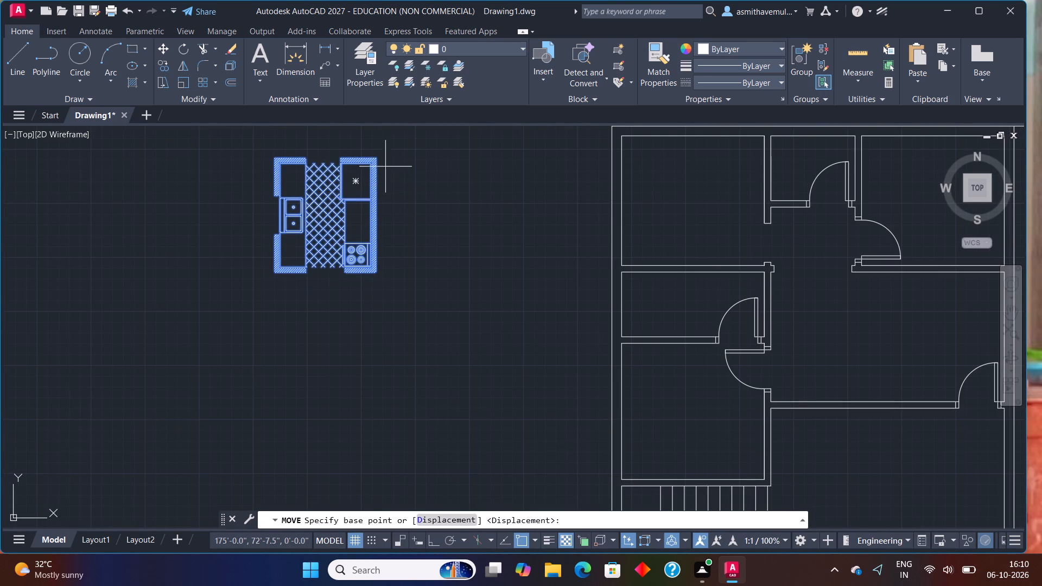
{"action": "left_click", "coordinate": [380, 160]}
{"action": "middle_click_drag", "start_coordinate": [760, 177], "coordinate": [667, 297]}
{"action": "scroll", "coordinate": [662, 286], "scroll_direction": "up", "scroll_amount": 4}
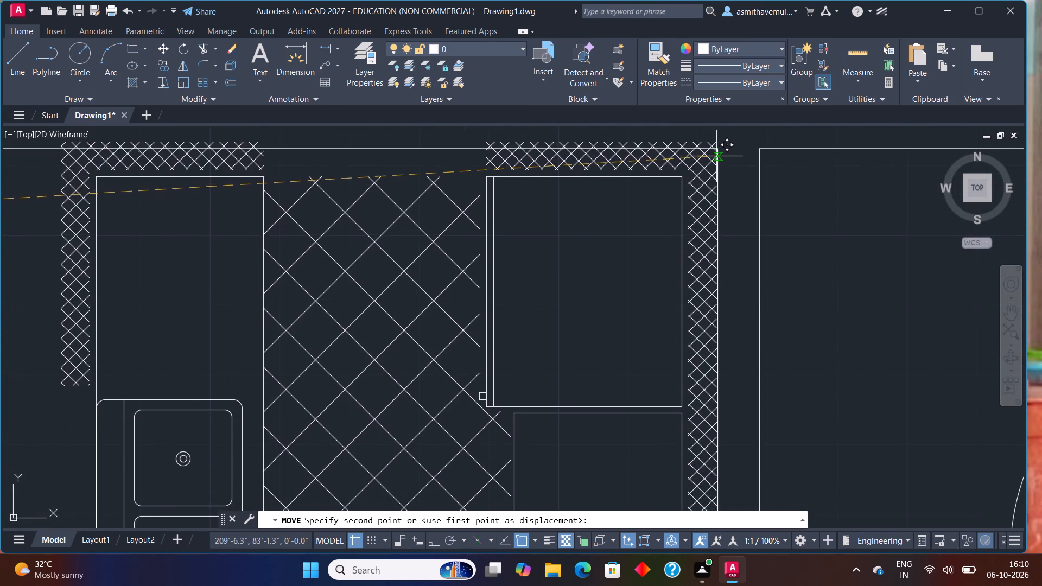
{"action": "left_click", "coordinate": [716, 154]}
Move the kitchen layout block slightly south so its northeast corner meets the room's north inner wall line.
{"action": "scroll", "coordinate": [643, 247], "scroll_direction": "down", "scroll_amount": 2}
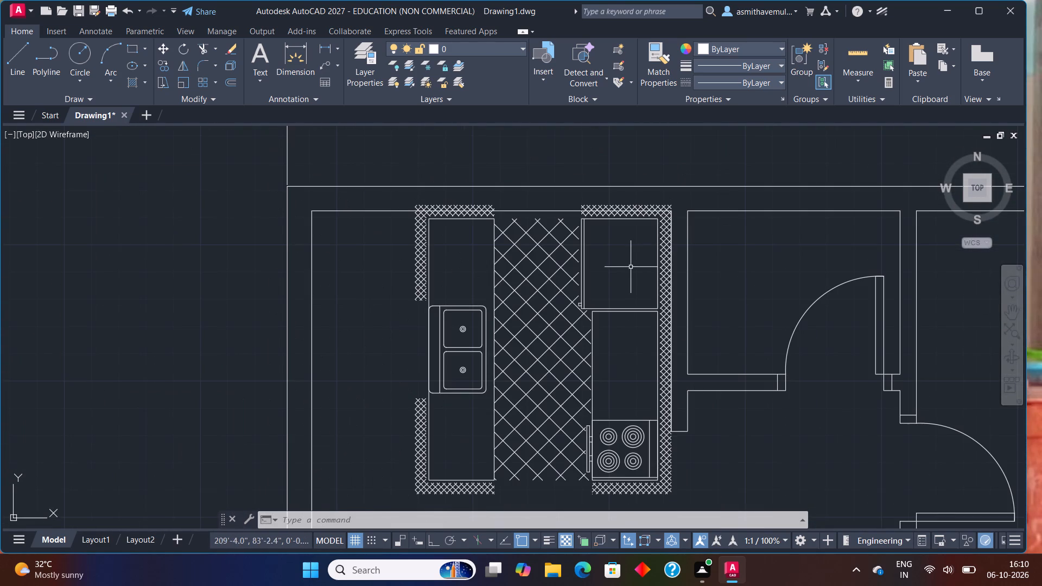
{"action": "left_click", "coordinate": [672, 206]}
{"action": "key", "text": "m"}
{"action": "key", "text": "Return"}
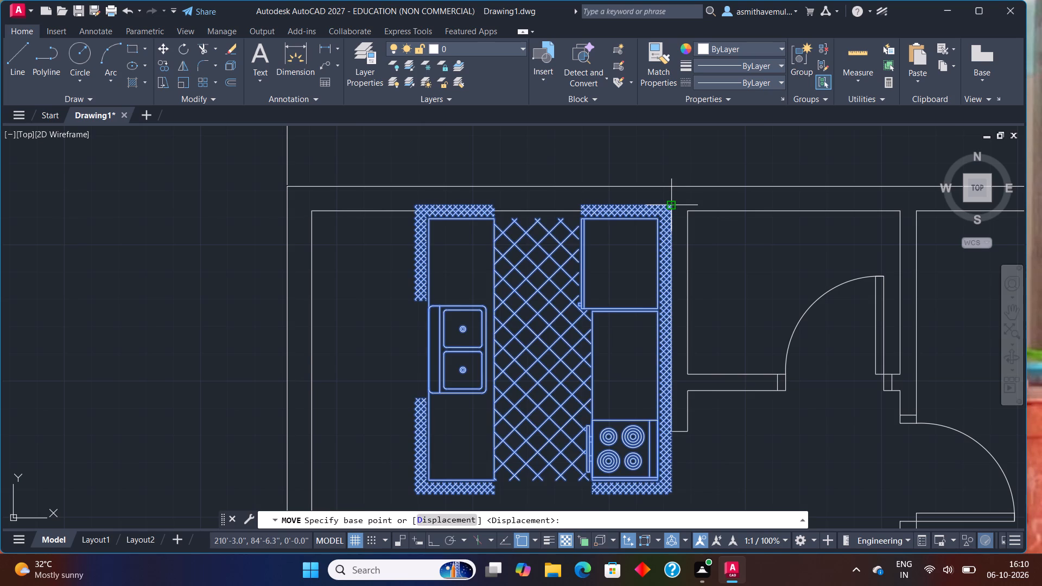
{"action": "left_click", "coordinate": [671, 205]}
{"action": "scroll", "coordinate": [669, 211], "scroll_direction": "up", "scroll_amount": 2}
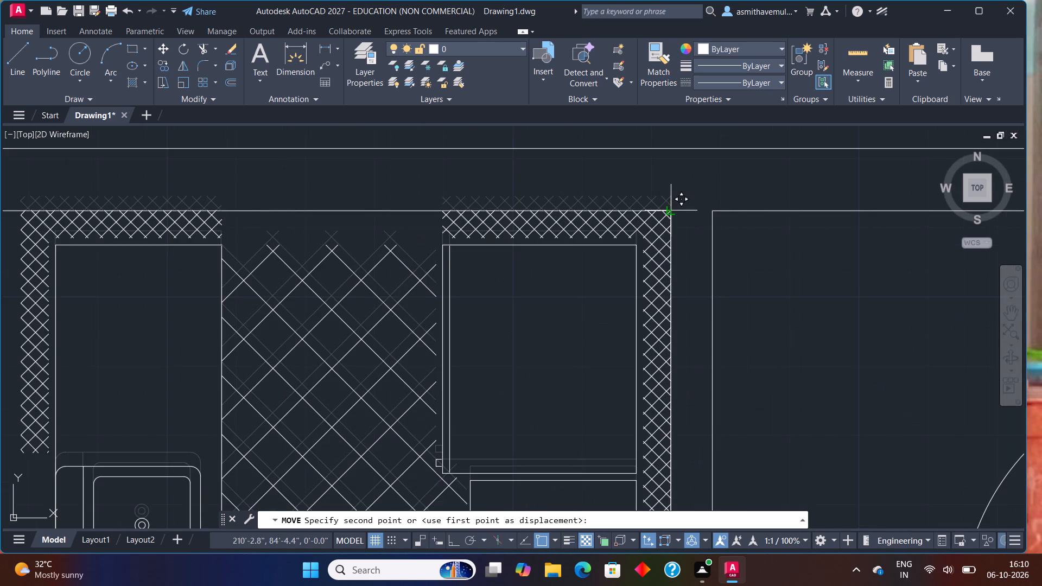
{"action": "left_click", "coordinate": [669, 211]}
Insert the Toilet - top block from DesignCenter's House Designer.dwg into the empty area west of the plan, and close DesignCenter.
{"action": "scroll", "coordinate": [722, 247], "scroll_direction": "down", "scroll_amount": 3}
{"action": "scroll", "coordinate": [717, 322], "scroll_direction": "down", "scroll_amount": 1}
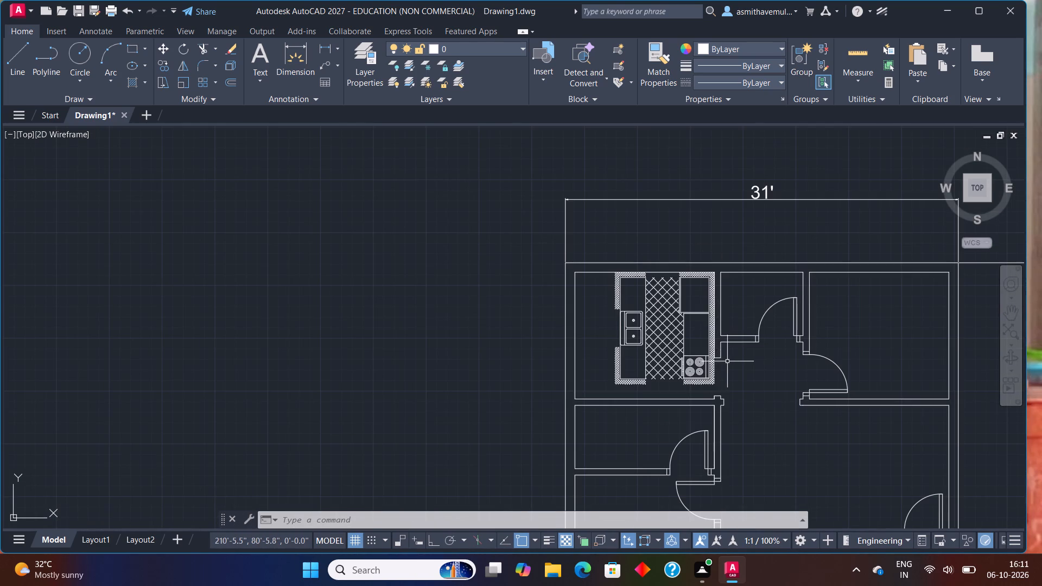
{"action": "middle_click_drag", "start_coordinate": [727, 361], "coordinate": [699, 350]}
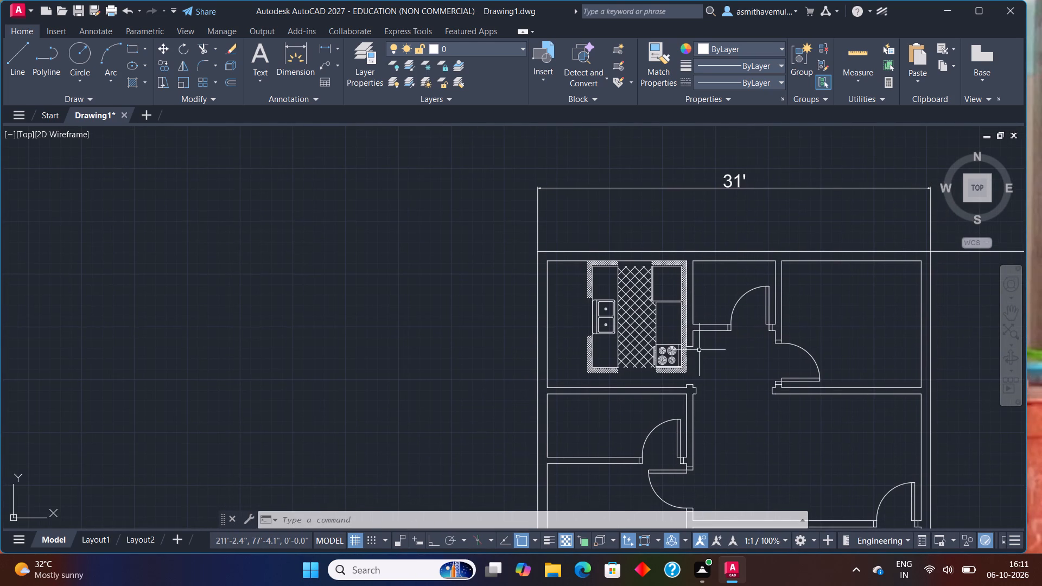
{"action": "key", "text": "ctrl+2"}
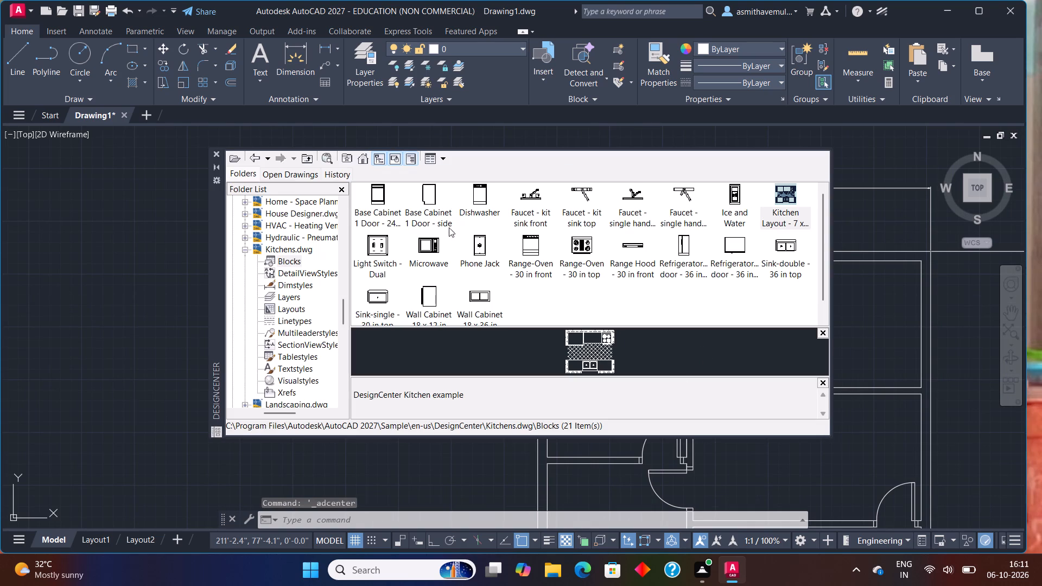
{"action": "left_click", "coordinate": [358, 158]}
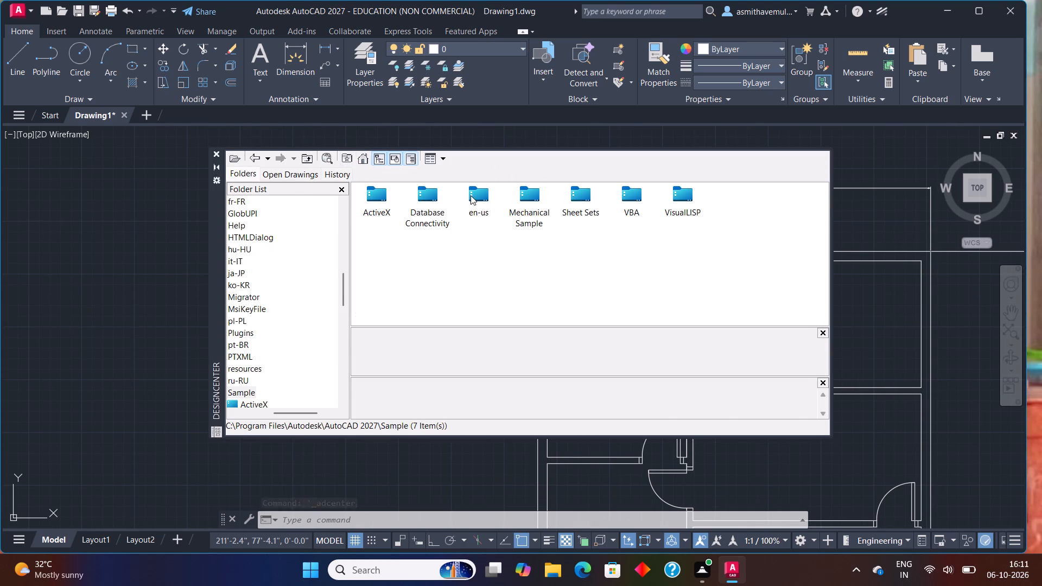
{"action": "double_click", "coordinate": [472, 195]}
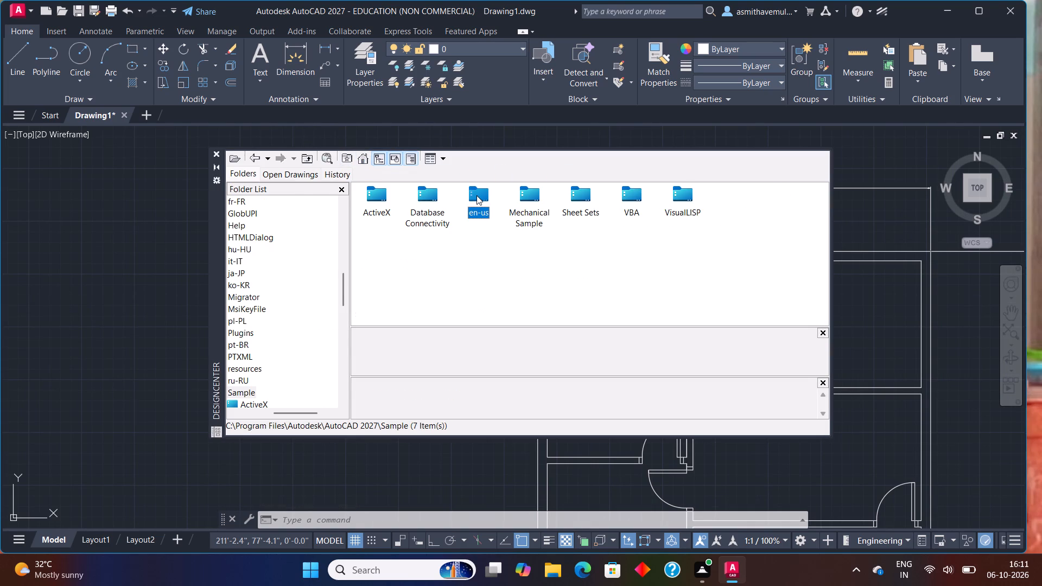
{"action": "left_click", "coordinate": [480, 194]}
{"action": "left_click", "coordinate": [484, 194]}
{"action": "double_click", "coordinate": [479, 196]}
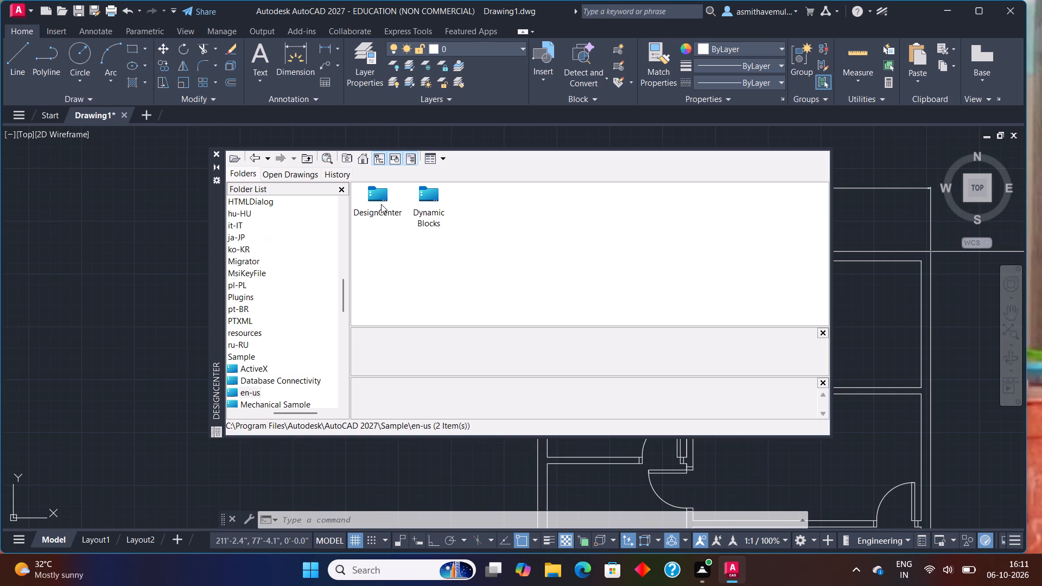
{"action": "triple_click", "coordinate": [380, 204]}
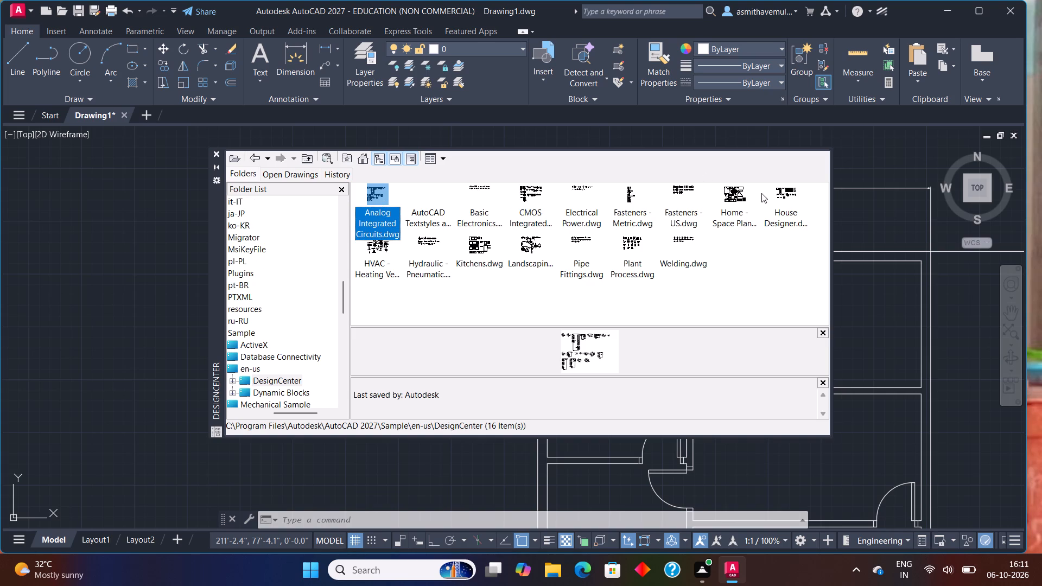
{"action": "left_click_drag", "start_coordinate": [778, 194], "coordinate": [783, 194]}
{"action": "double_click", "coordinate": [784, 194]}
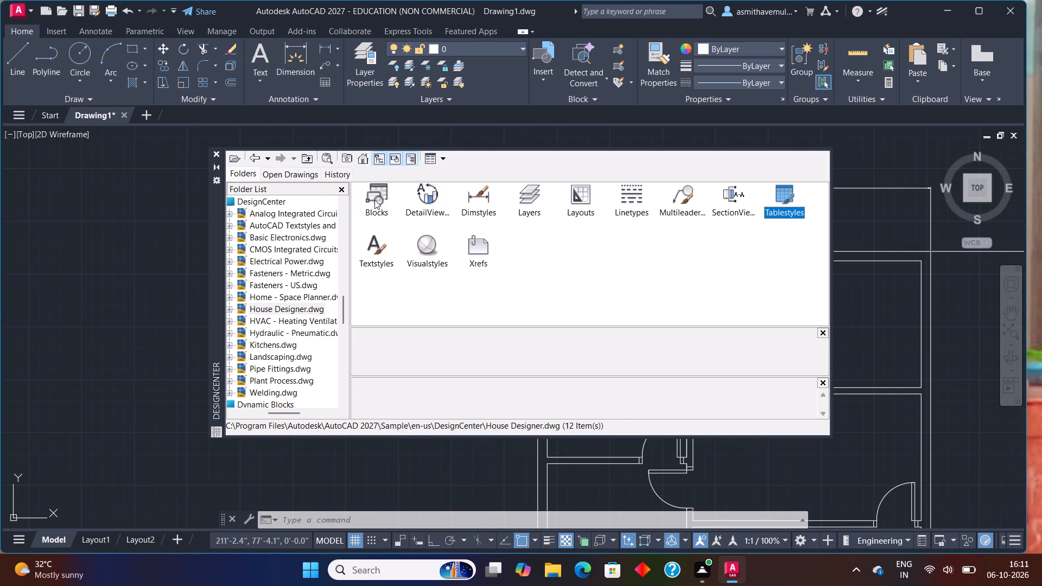
{"action": "double_click", "coordinate": [374, 200]}
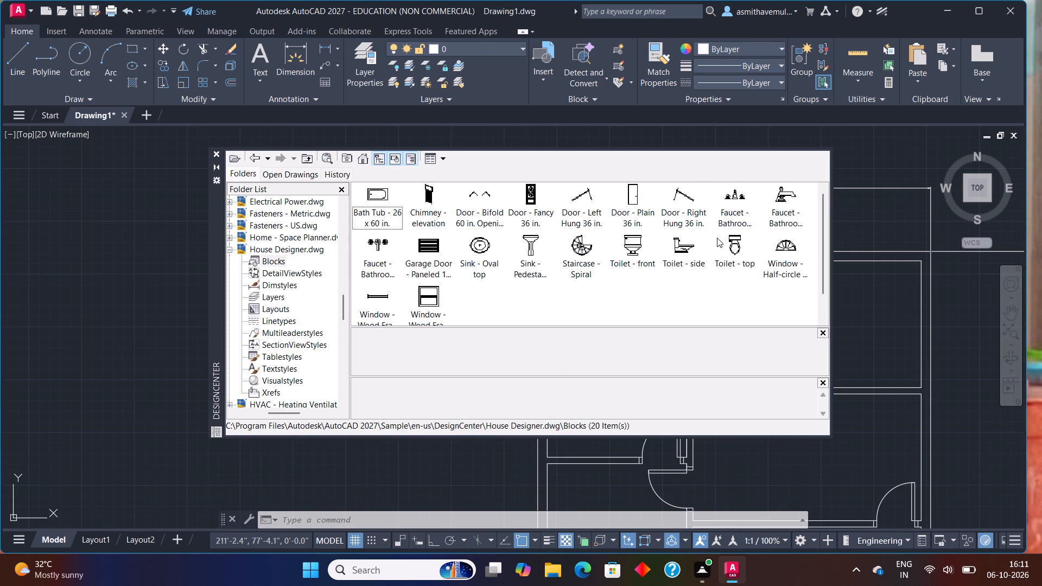
{"action": "left_click_drag", "start_coordinate": [734, 240], "coordinate": [148, 270]}
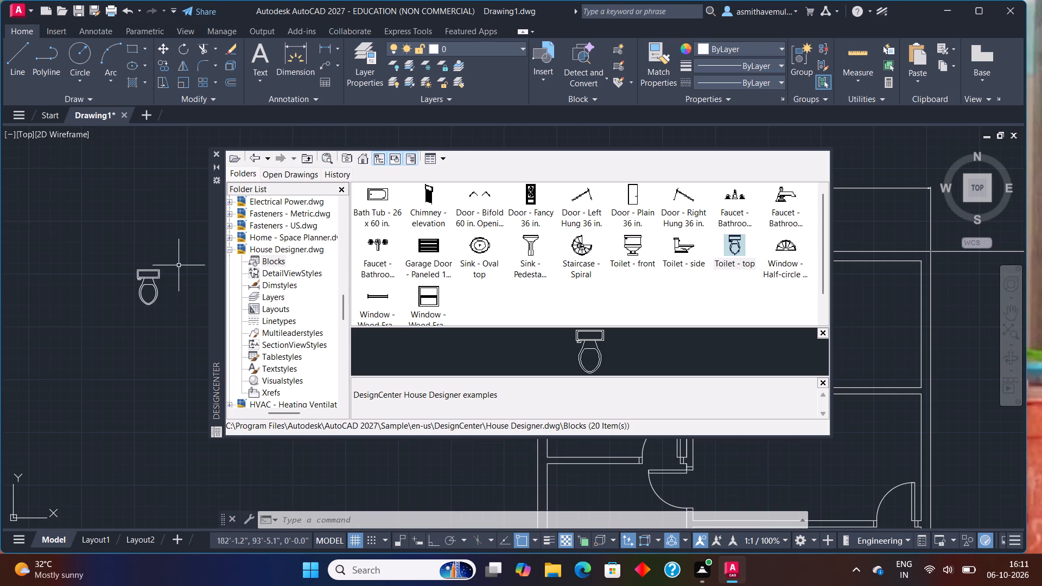
{"action": "left_click", "coordinate": [213, 152]}
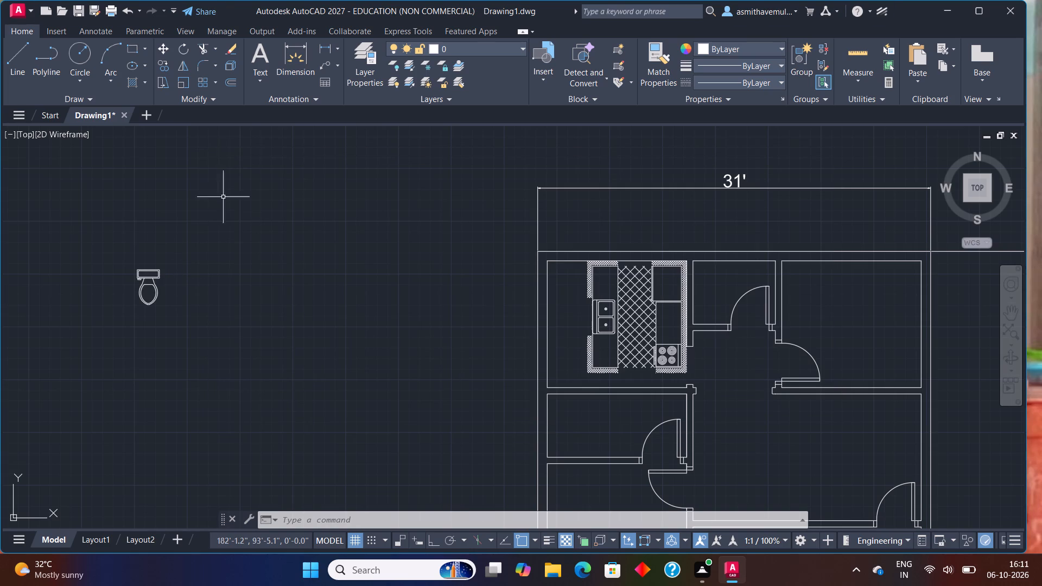
Copy the toilet block from its tank's top midpoint onto the north inner wall line of the small bathroom east of the kitchen.
{"action": "left_click_drag", "start_coordinate": [206, 237], "coordinate": [156, 323]}
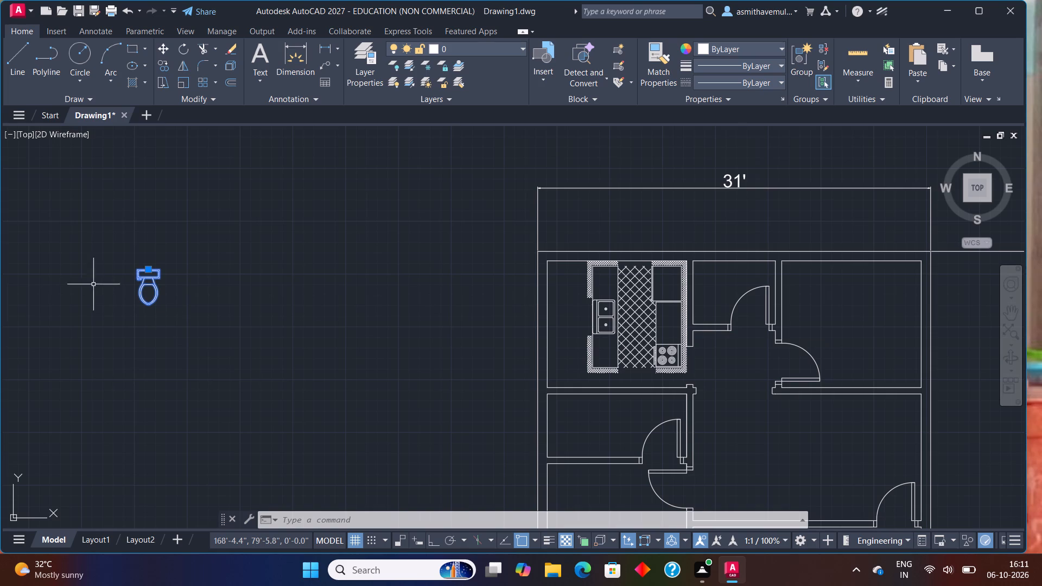
{"action": "key", "text": "c"}
{"action": "key", "text": "o"}
{"action": "key", "text": "p"}
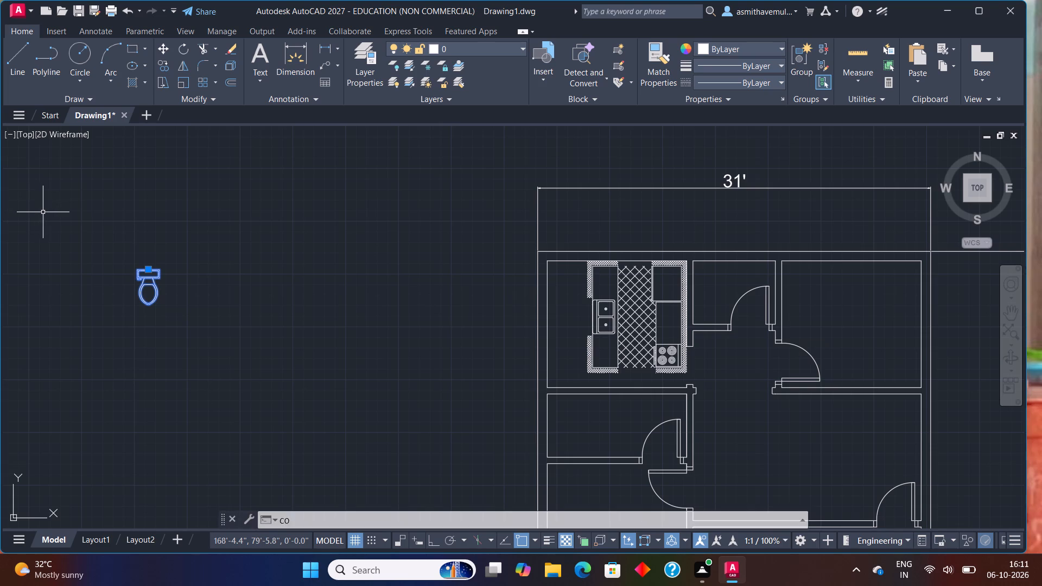
{"action": "key", "text": "y"}
{"action": "key", "text": "Return"}
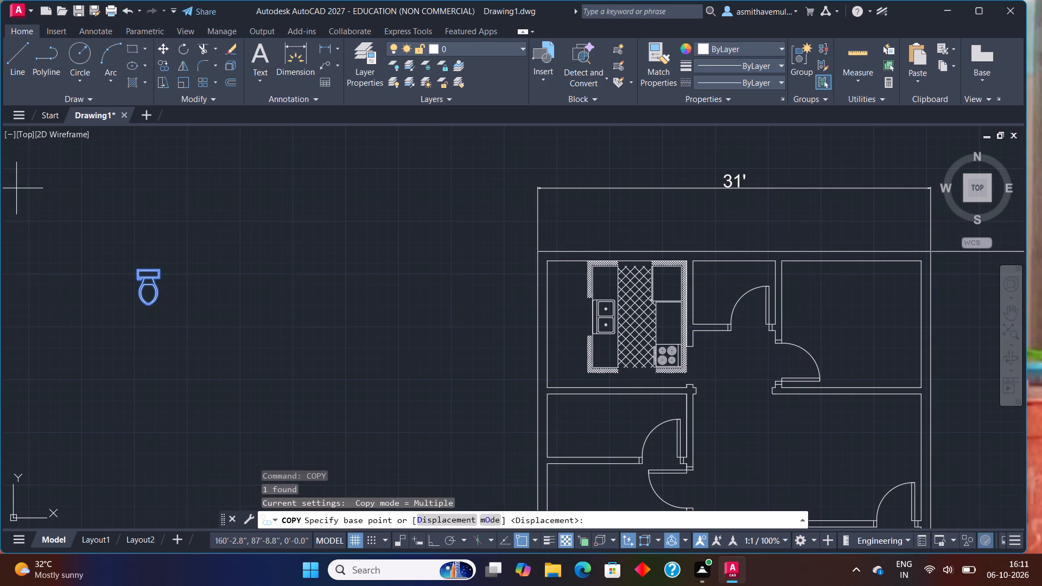
{"action": "left_click", "coordinate": [149, 266]}
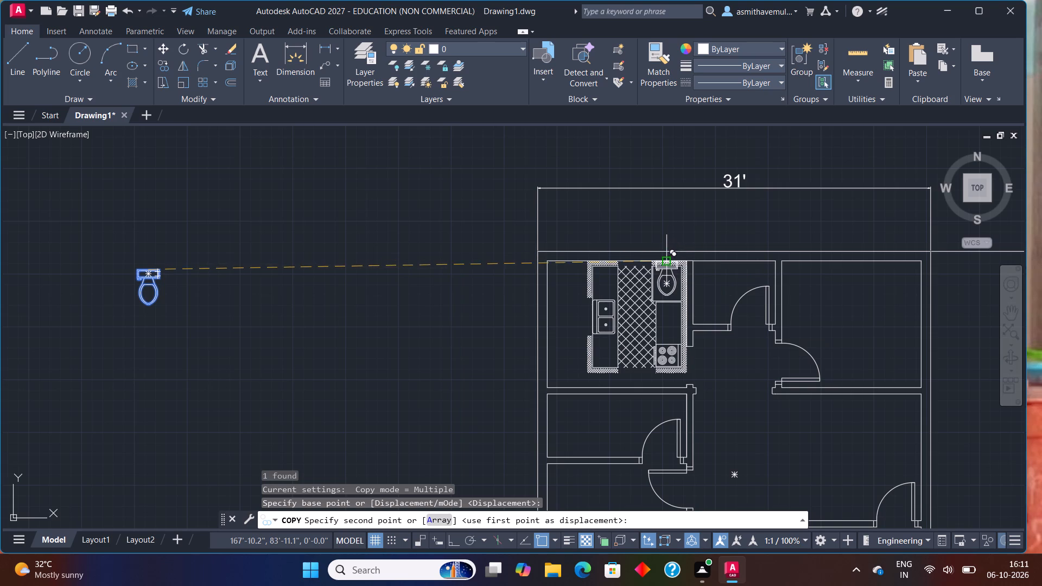
{"action": "scroll", "coordinate": [723, 266], "scroll_direction": "up", "scroll_amount": 1}
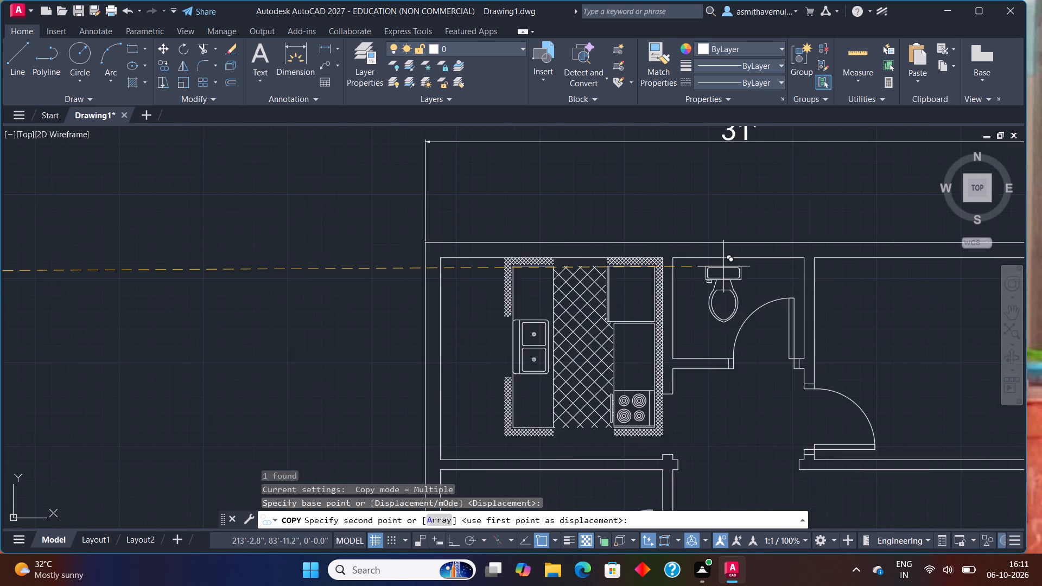
{"action": "scroll", "coordinate": [723, 264], "scroll_direction": "up", "scroll_amount": 1}
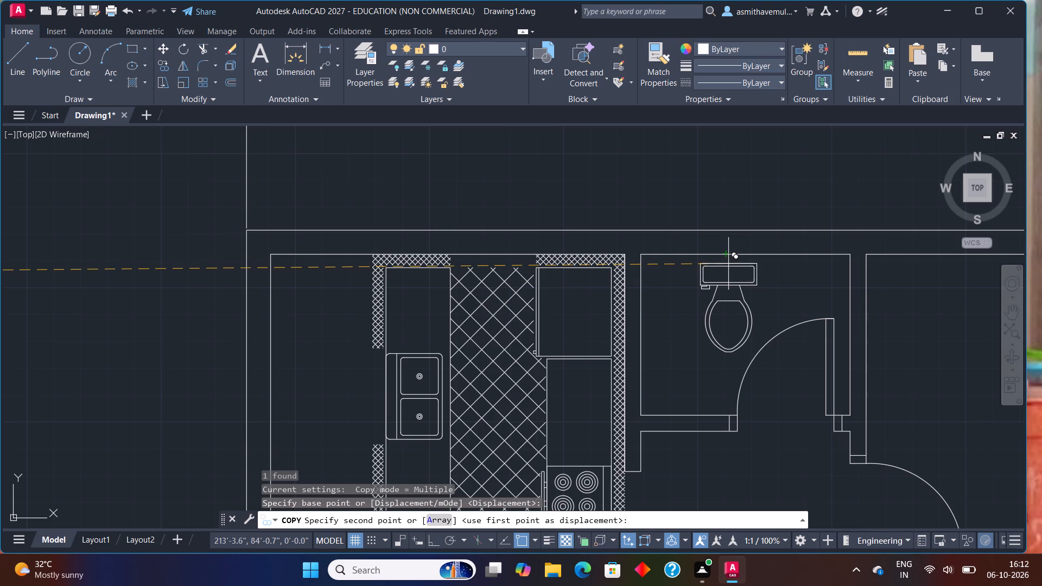
{"action": "scroll", "coordinate": [717, 241], "scroll_direction": "up", "scroll_amount": 2}
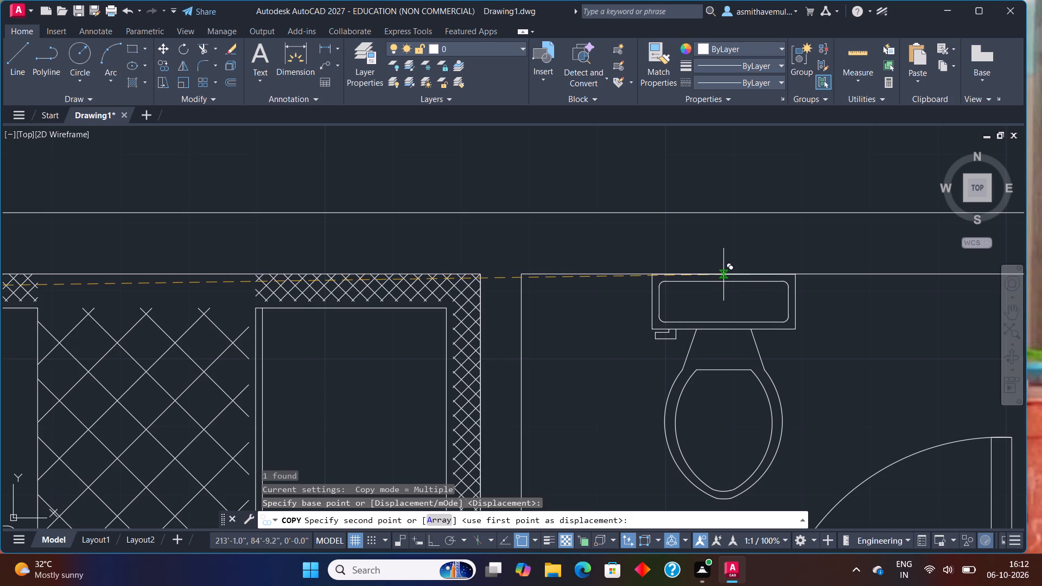
{"action": "left_click", "coordinate": [724, 275]}
Place a second toilet copy against the north wall of the west bathroom, near its northwest corner, and end the Copy command.
{"action": "scroll", "coordinate": [689, 291], "scroll_direction": "down", "scroll_amount": 2}
{"action": "middle_click_drag", "start_coordinate": [571, 346], "coordinate": [639, 243]}
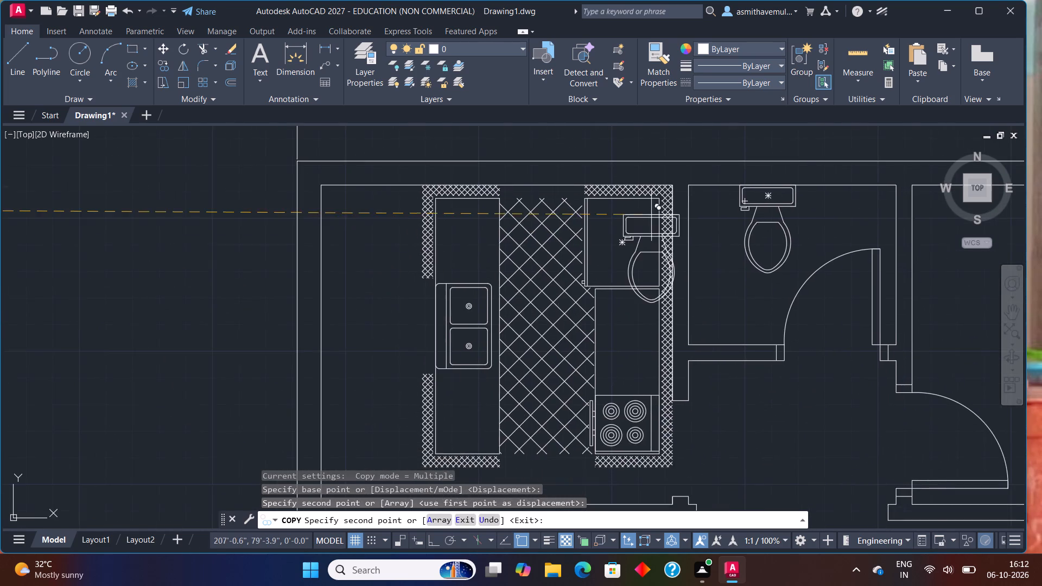
{"action": "scroll", "coordinate": [650, 226], "scroll_direction": "down", "scroll_amount": 2}
{"action": "middle_click_drag", "start_coordinate": [614, 355], "coordinate": [625, 303]}
{"action": "scroll", "coordinate": [611, 309], "scroll_direction": "up", "scroll_amount": 3}
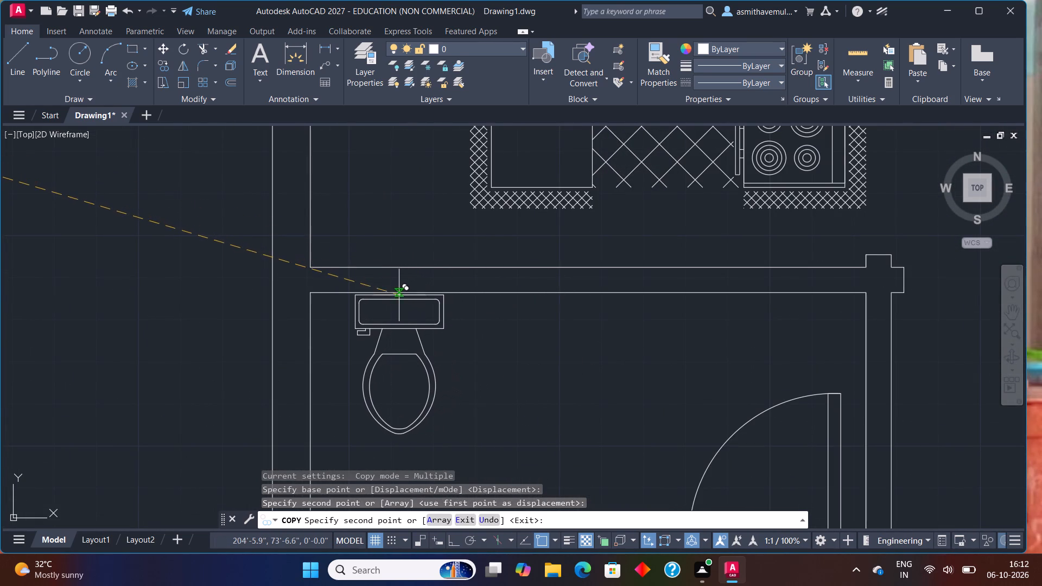
{"action": "left_click", "coordinate": [398, 294]}
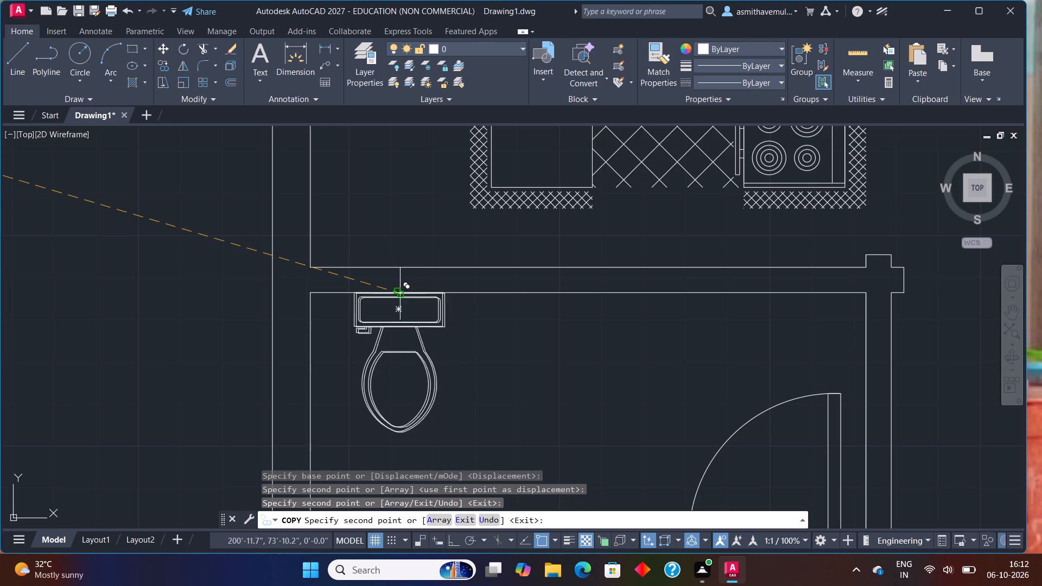
{"action": "scroll", "coordinate": [319, 321], "scroll_direction": "down", "scroll_amount": 1}
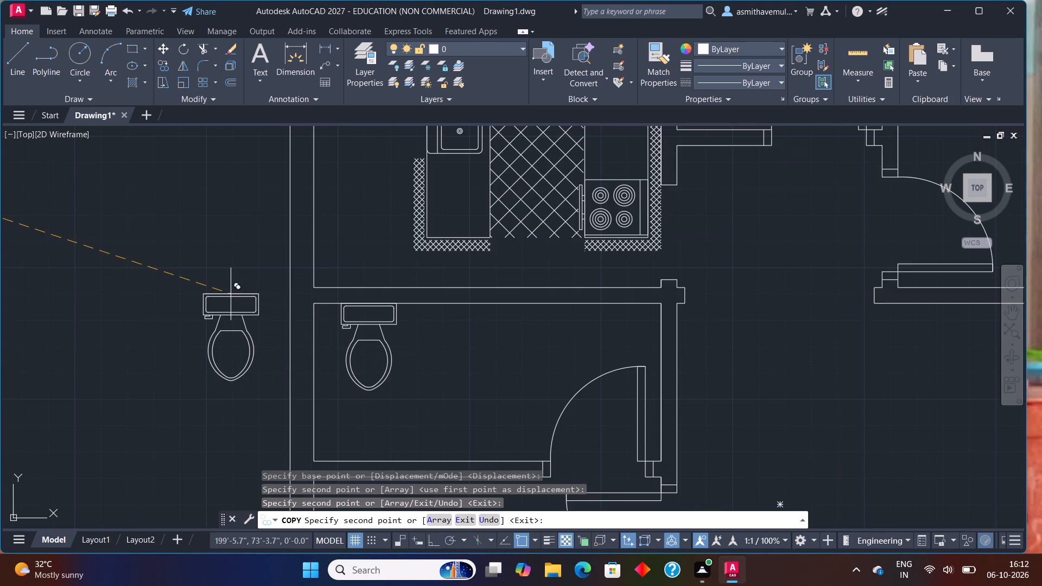
{"action": "key", "text": "Escape"}
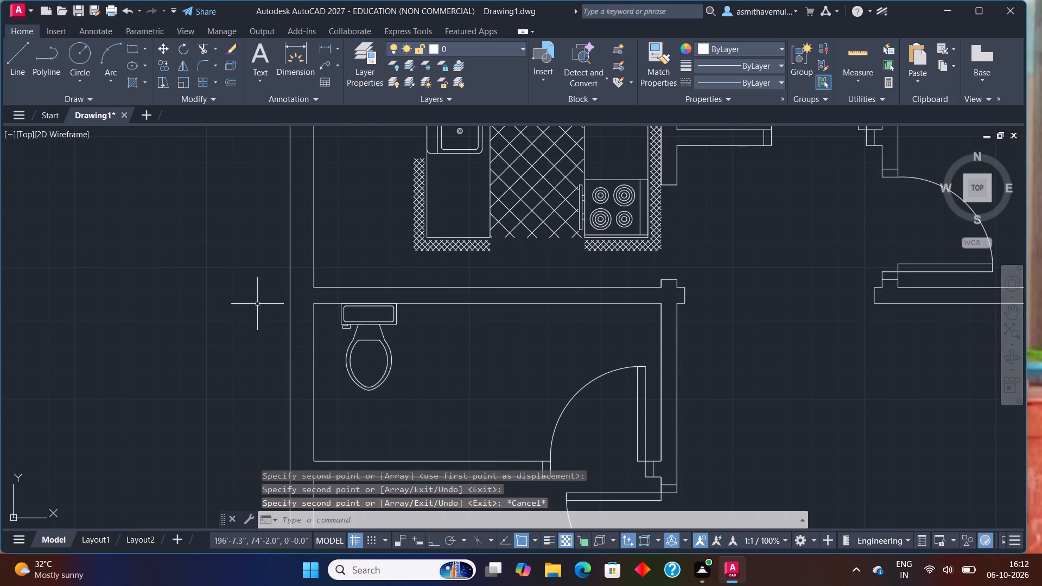
Examine the wall end beside the kitchen block's stove and the overall plan.
{"action": "scroll", "coordinate": [390, 316], "scroll_direction": "down", "scroll_amount": 2}
{"action": "middle_click_drag", "start_coordinate": [501, 253], "coordinate": [480, 269]}
{"action": "scroll", "coordinate": [482, 270], "scroll_direction": "up", "scroll_amount": 2}
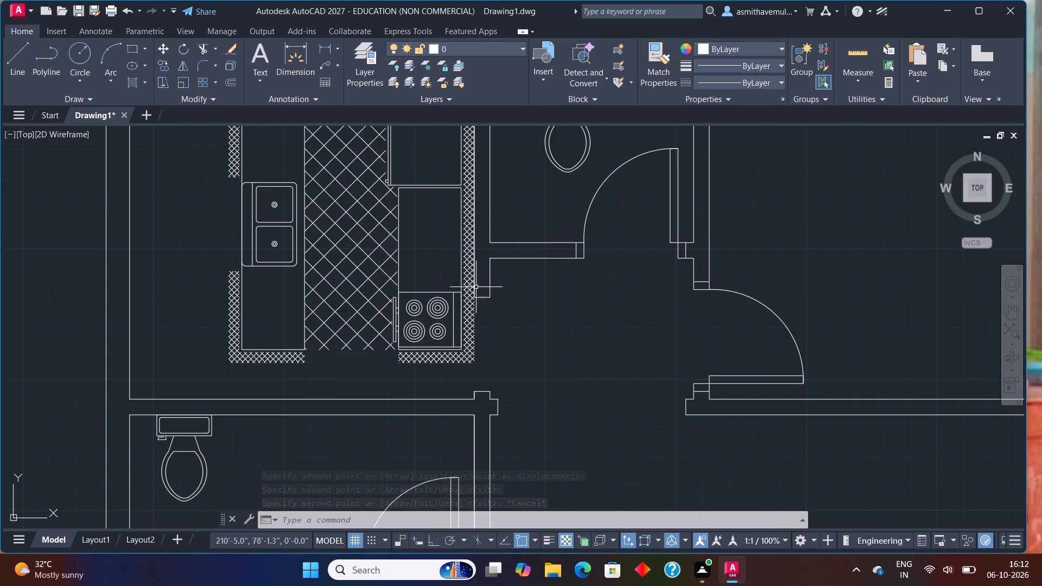
{"action": "scroll", "coordinate": [473, 289], "scroll_direction": "up", "scroll_amount": 6}
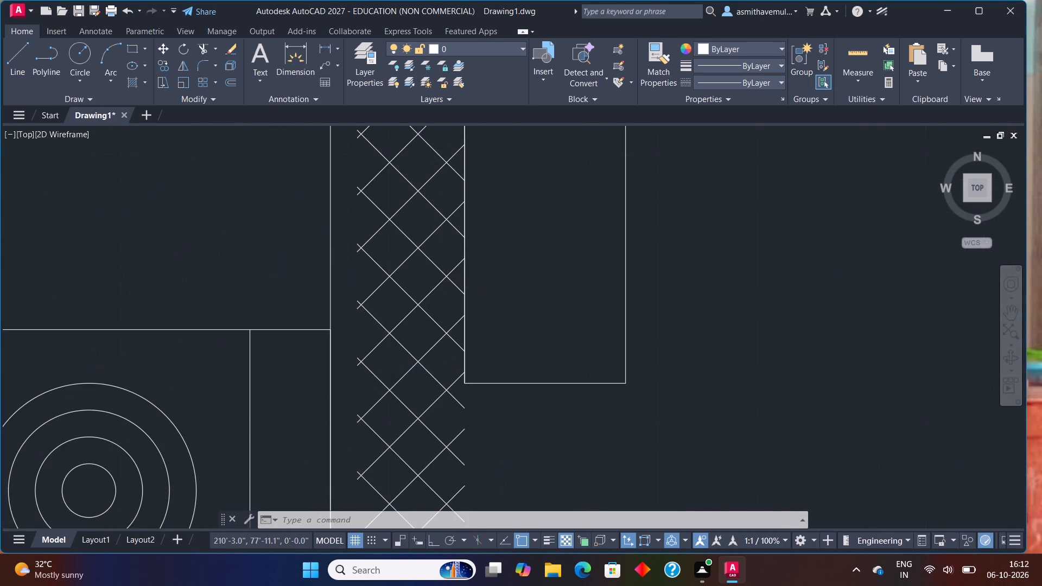
{"action": "scroll", "coordinate": [471, 285], "scroll_direction": "down", "scroll_amount": 9}
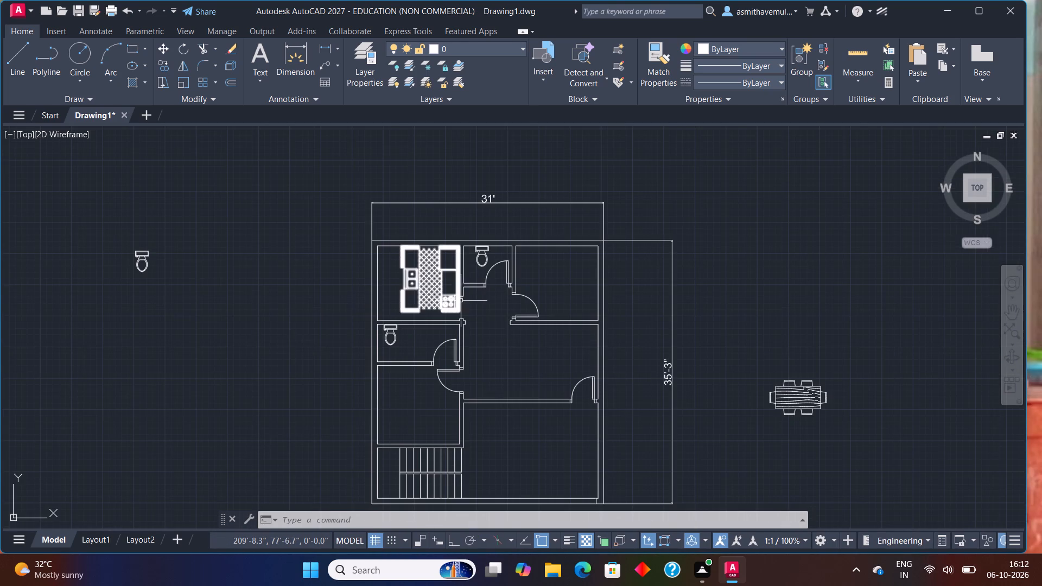
{"action": "middle_click_drag", "start_coordinate": [483, 281], "coordinate": [515, 252]}
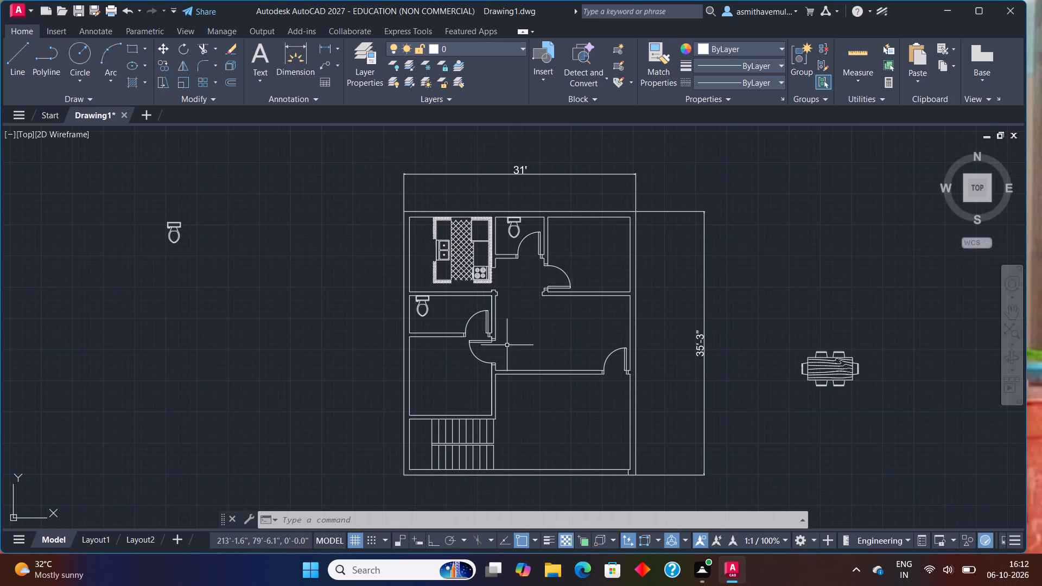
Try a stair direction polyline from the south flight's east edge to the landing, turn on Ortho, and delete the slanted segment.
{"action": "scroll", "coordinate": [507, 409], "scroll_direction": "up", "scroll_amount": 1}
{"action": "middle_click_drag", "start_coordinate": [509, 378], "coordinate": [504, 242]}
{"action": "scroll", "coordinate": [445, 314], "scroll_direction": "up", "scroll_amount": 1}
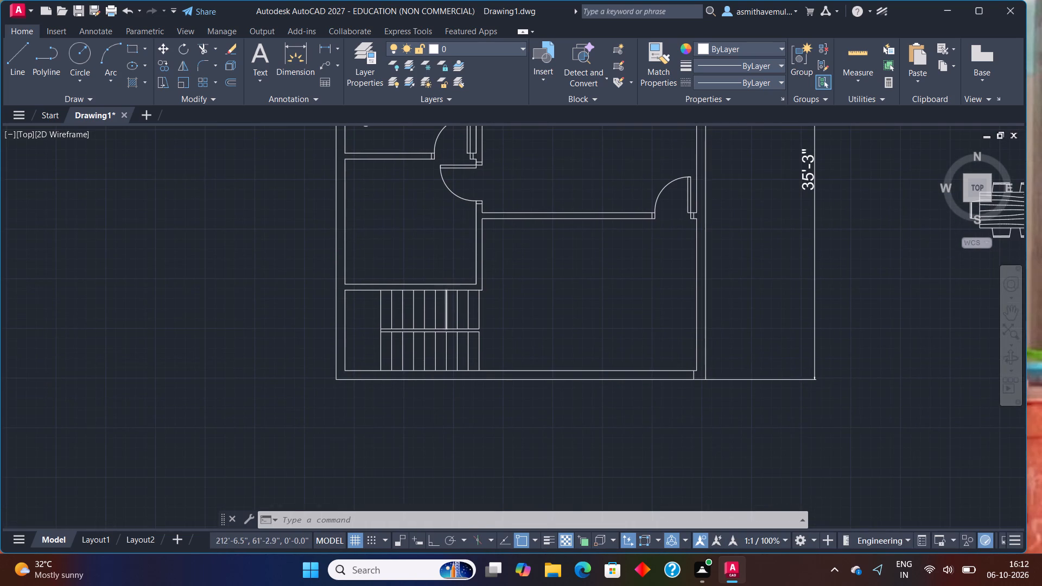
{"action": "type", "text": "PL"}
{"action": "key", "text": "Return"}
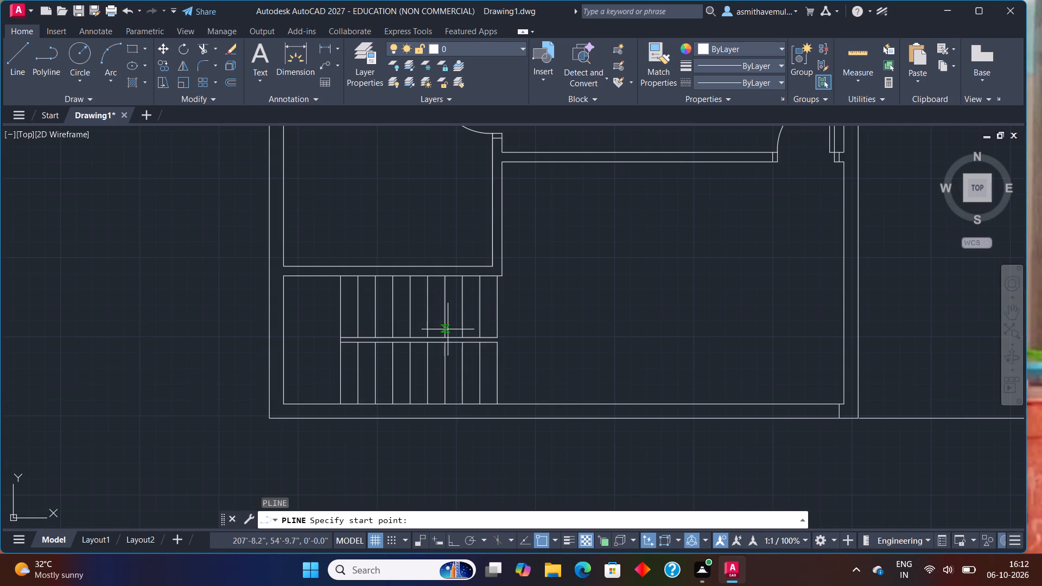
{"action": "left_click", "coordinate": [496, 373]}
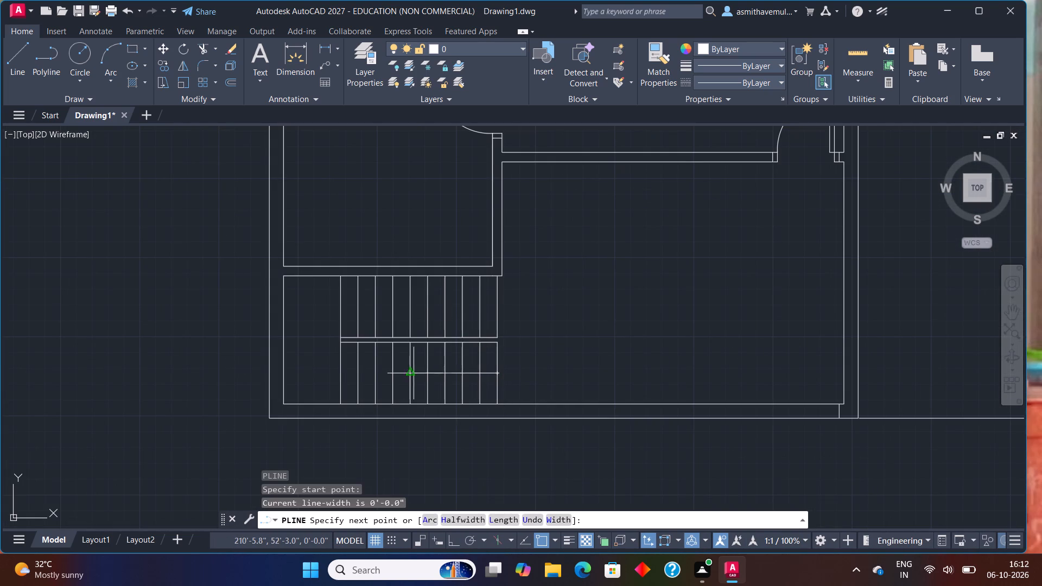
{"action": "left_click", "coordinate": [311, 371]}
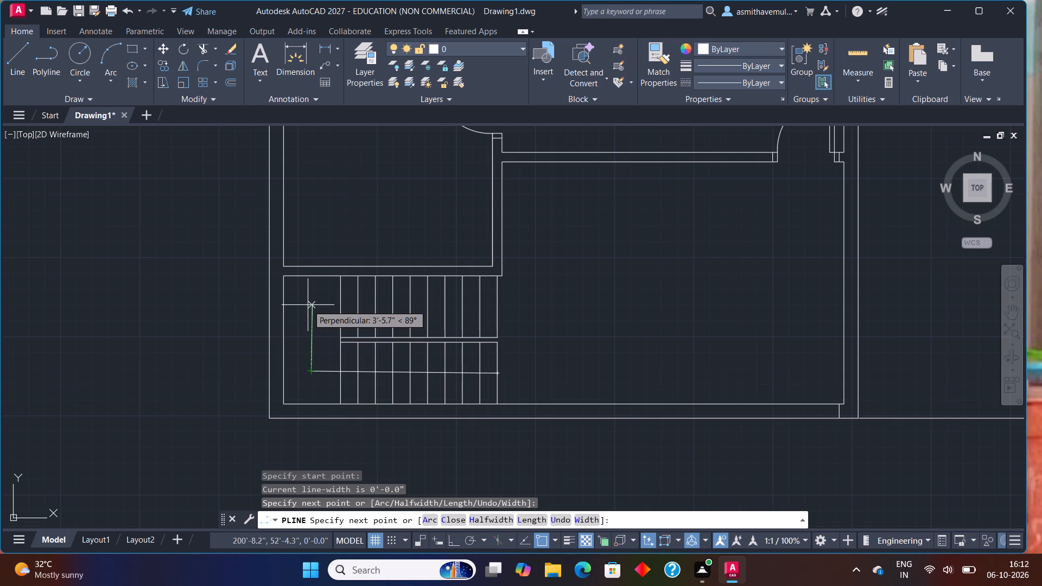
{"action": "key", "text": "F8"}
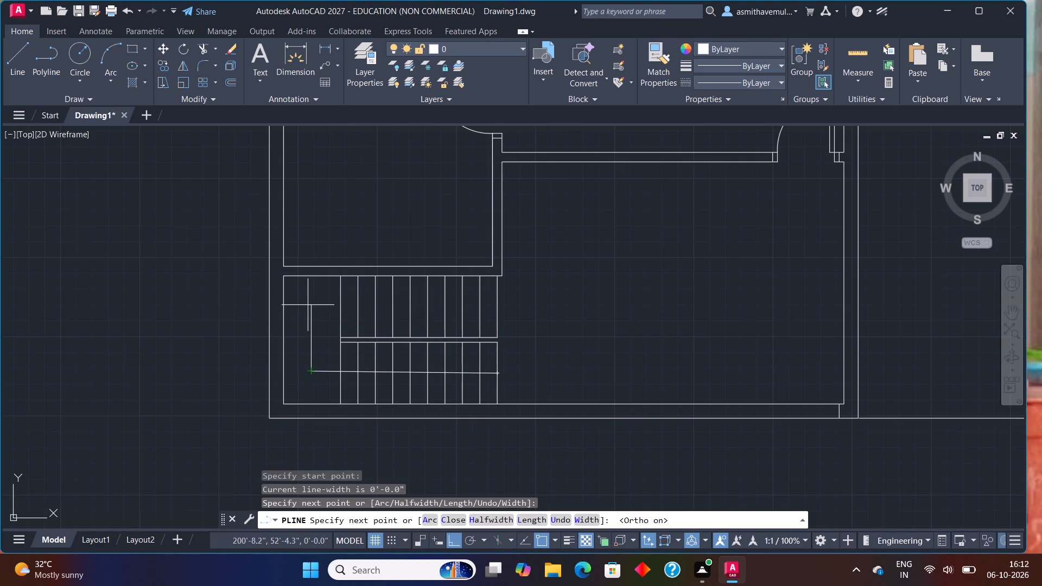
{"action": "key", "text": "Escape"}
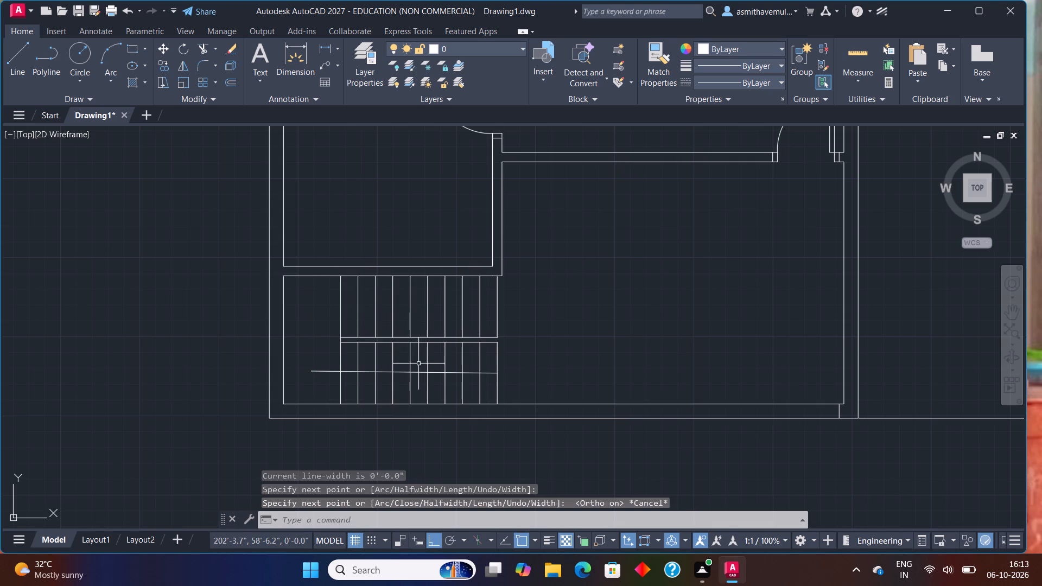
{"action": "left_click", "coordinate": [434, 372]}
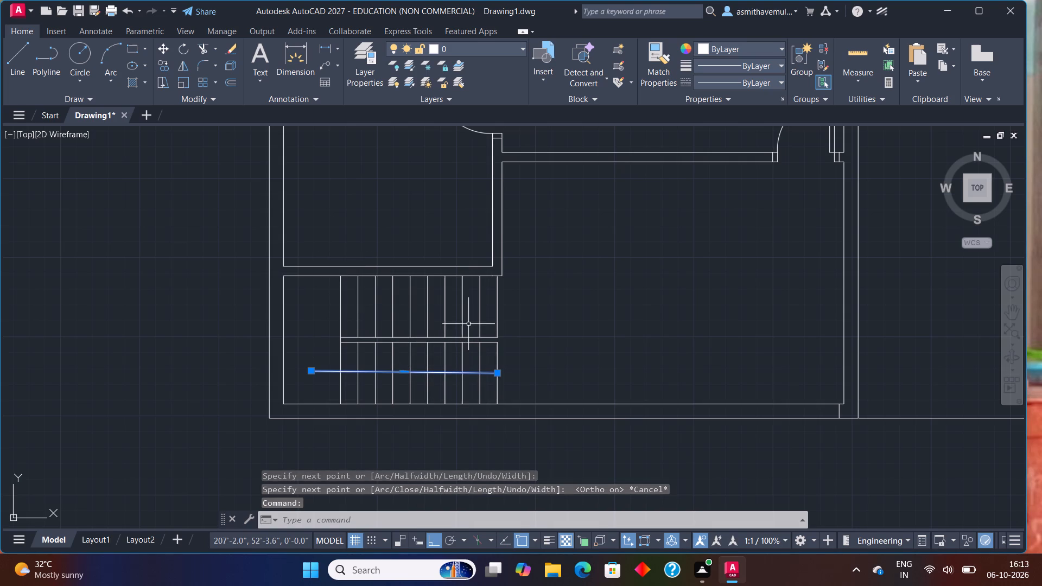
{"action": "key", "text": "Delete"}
Draw the stair direction polyline from the south flight's east-edge midpoint about 9'-10" west, 3'-8" north and 7'-6" east along the north flight.
{"action": "type", "text": "PL"}
{"action": "key", "text": "Return"}
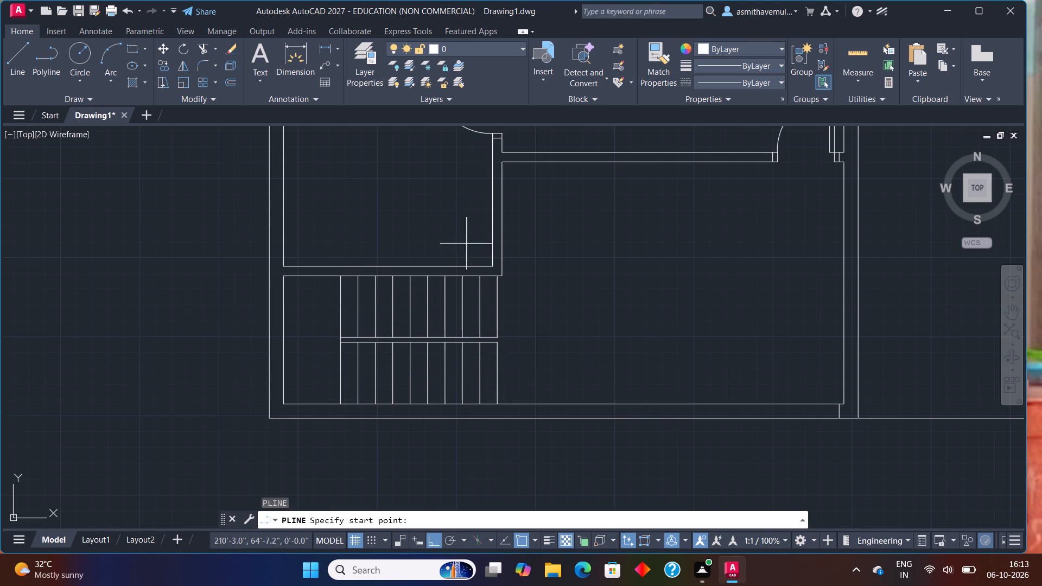
{"action": "left_click", "coordinate": [495, 371]}
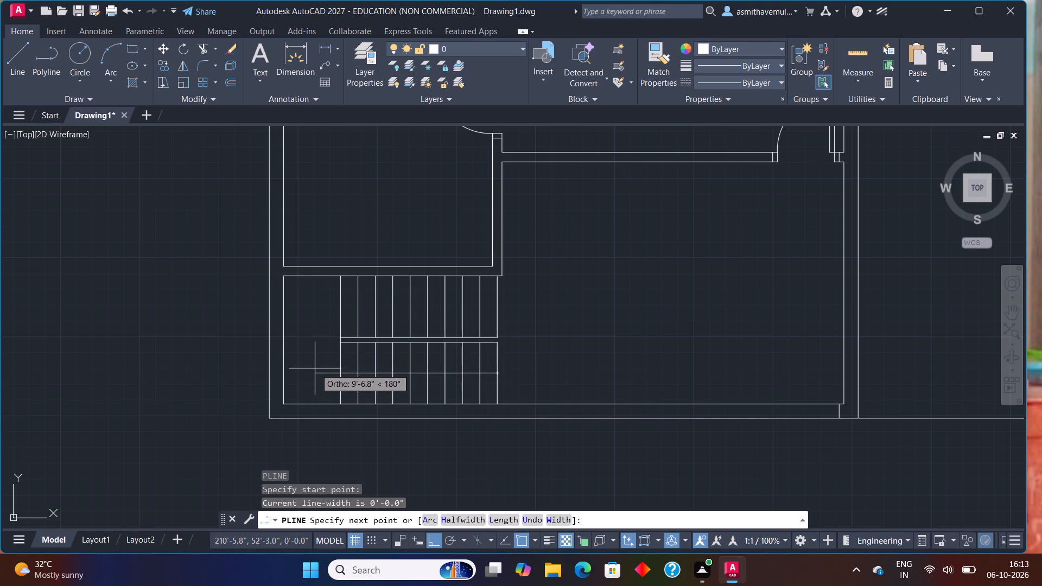
{"action": "left_click", "coordinate": [310, 371]}
{"action": "left_click", "coordinate": [308, 303]}
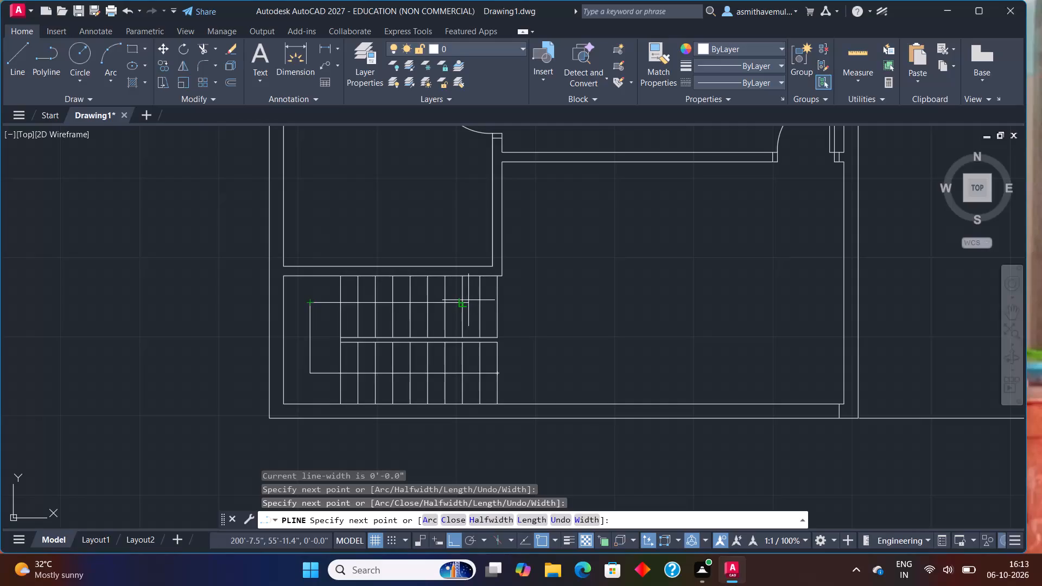
{"action": "left_click", "coordinate": [453, 302]}
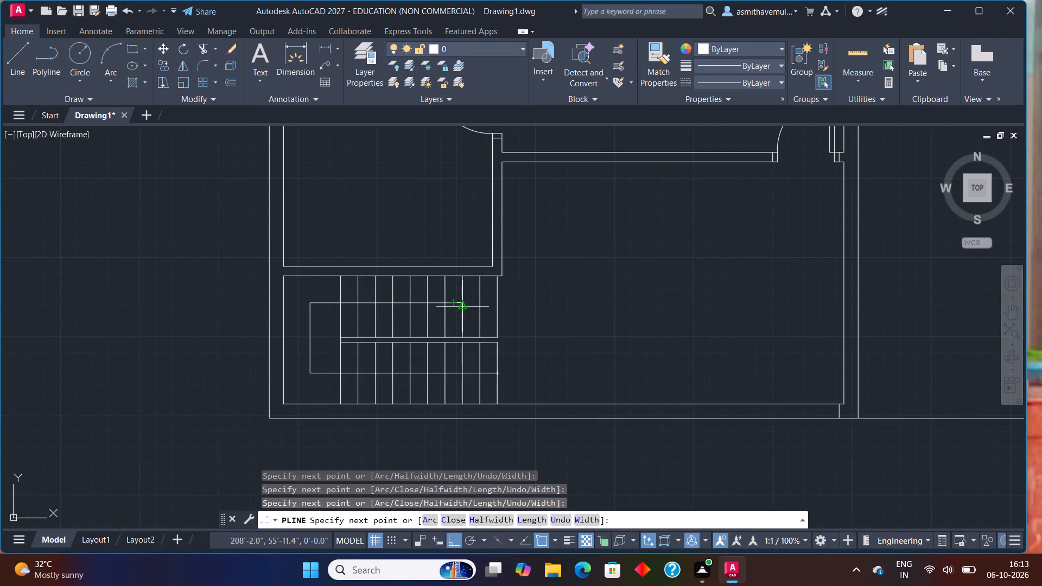
{"action": "key", "text": "Escape"}
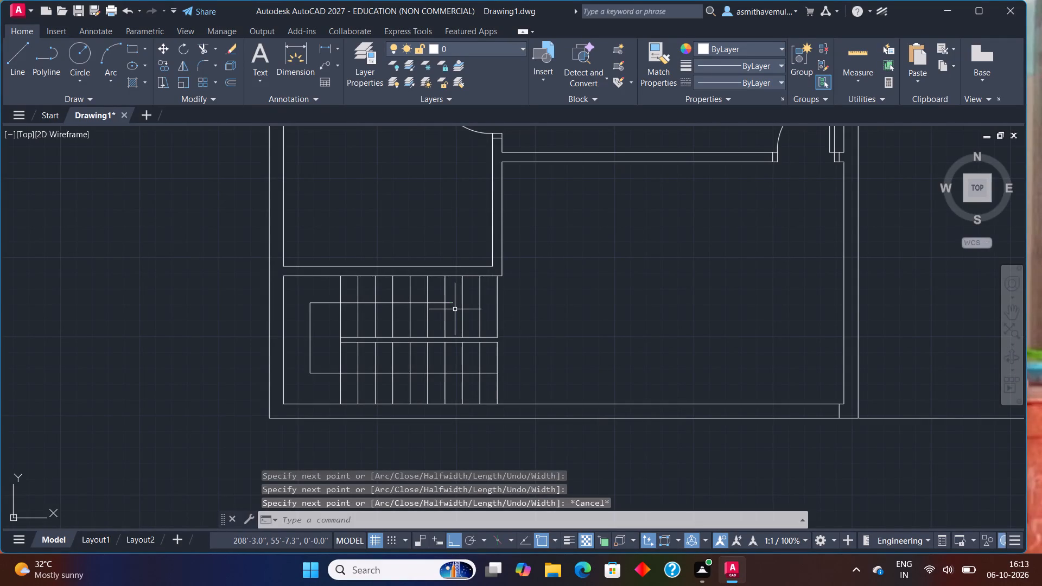
Add an east-pointing polyline arrowhead about 1'-11" long at the stair line's north-flight end, with half-width 6" tapering to 0.
{"action": "key", "text": "p"}
{"action": "key", "text": "l"}
{"action": "key", "text": "Return"}
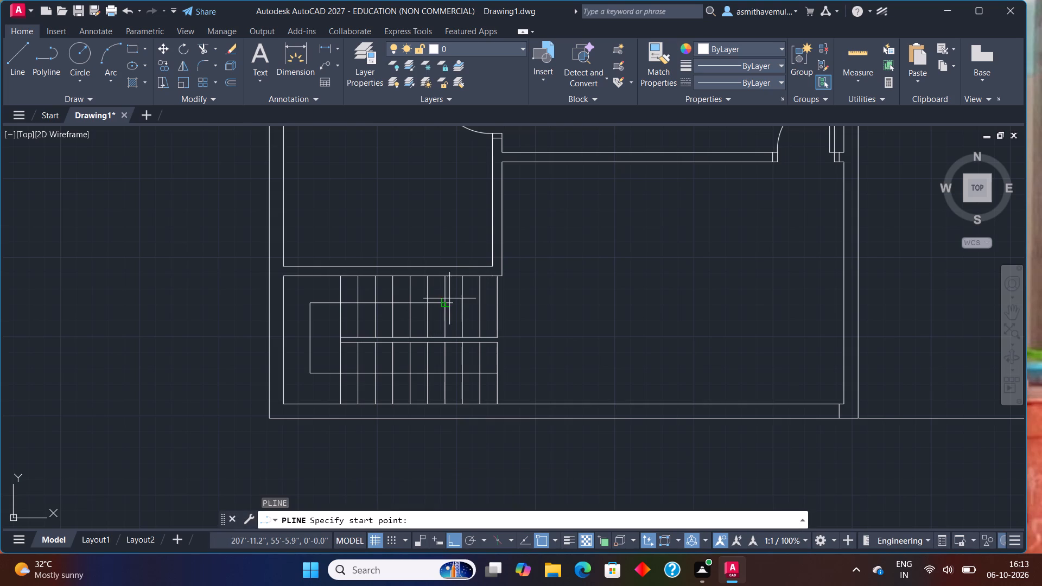
{"action": "left_click", "coordinate": [452, 300]}
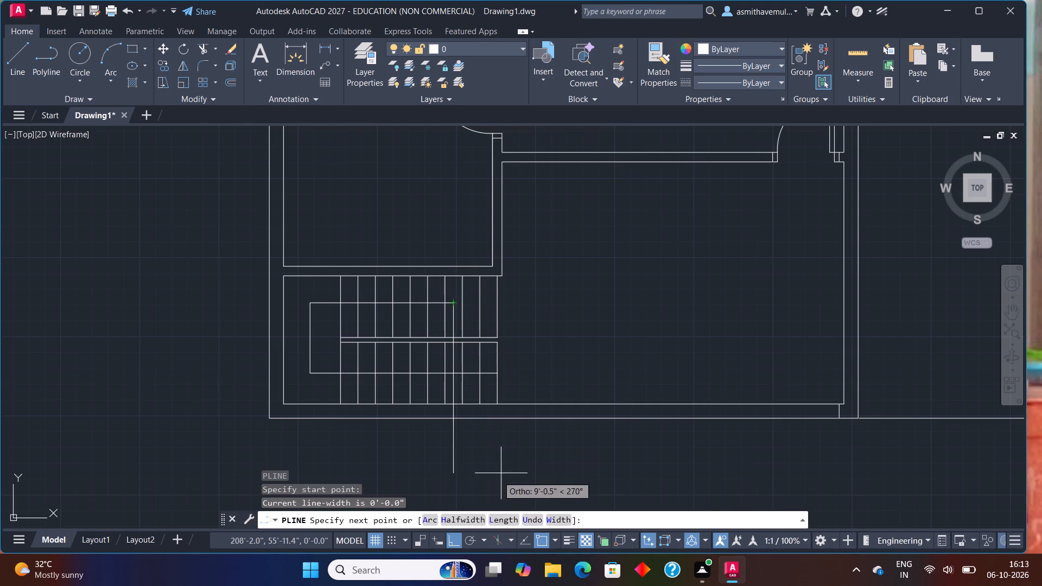
{"action": "left_click", "coordinate": [470, 517]}
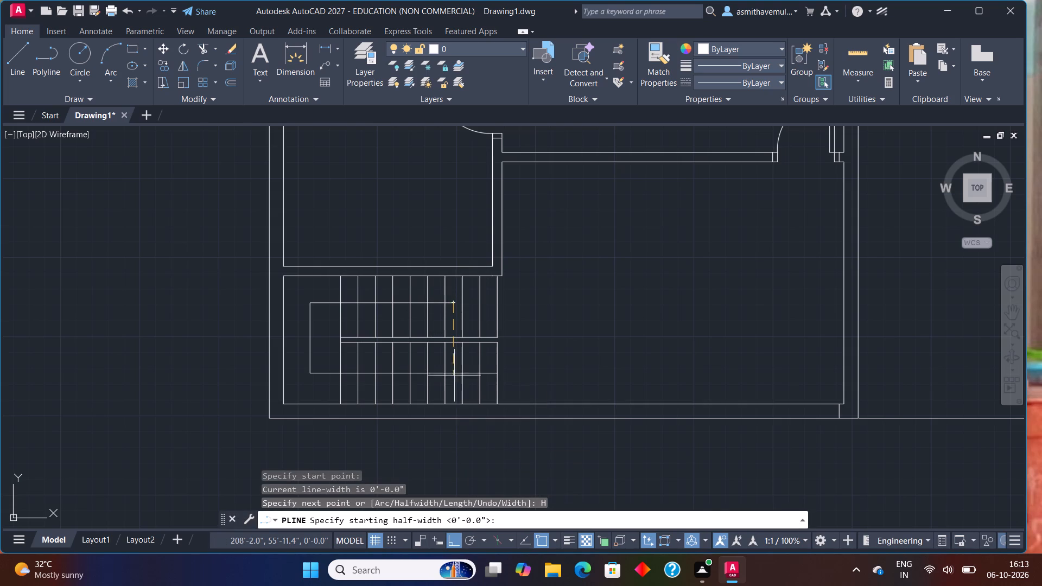
{"action": "key", "text": "6"}
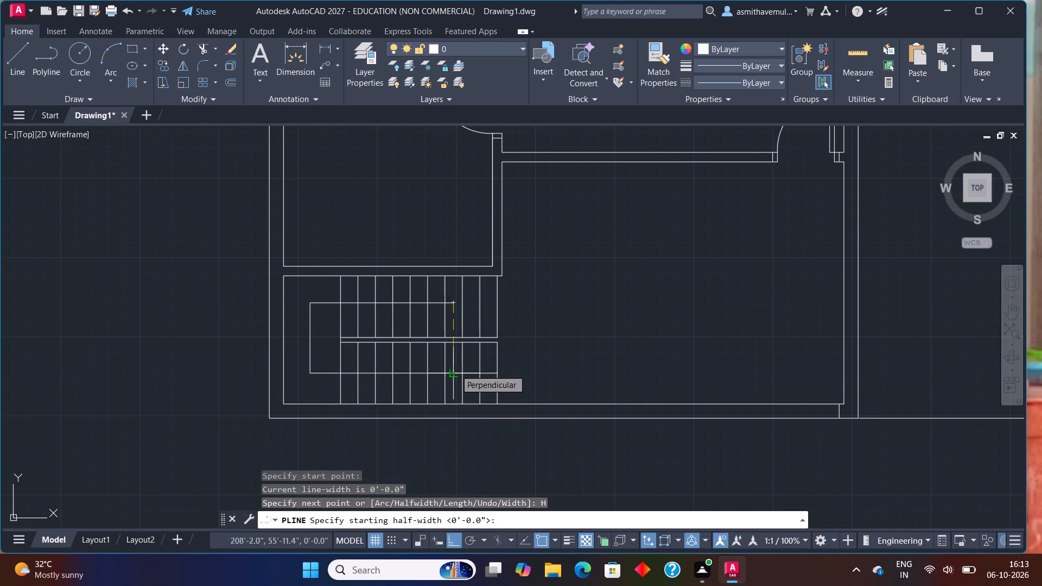
{"action": "key", "text": "shift+quotedbl"}
{"action": "key", "text": "Return"}
{"action": "key", "text": "0"}
{"action": "key", "text": "Return"}
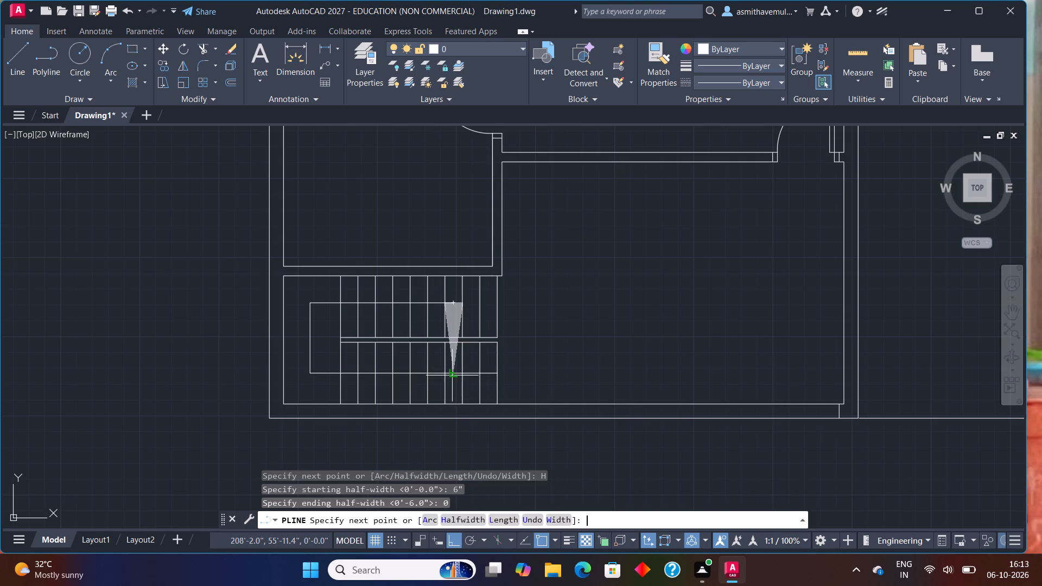
{"action": "left_click_drag", "start_coordinate": [490, 310], "coordinate": [495, 297]}
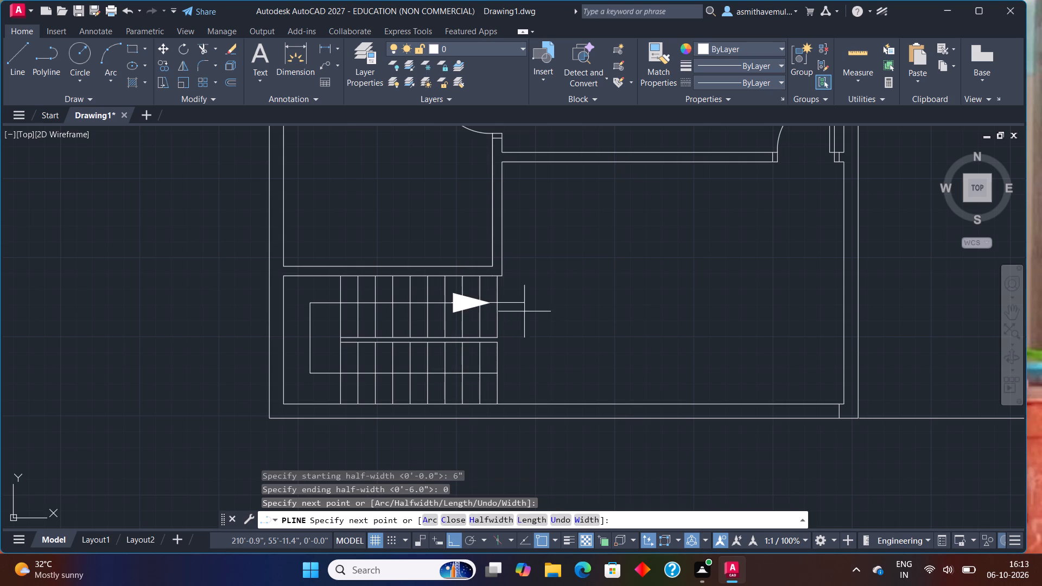
{"action": "key", "text": "Escape"}
{"action": "scroll", "coordinate": [560, 327], "scroll_direction": "down", "scroll_amount": 3}
{"action": "middle_click_drag", "start_coordinate": [560, 328], "coordinate": [558, 333]}
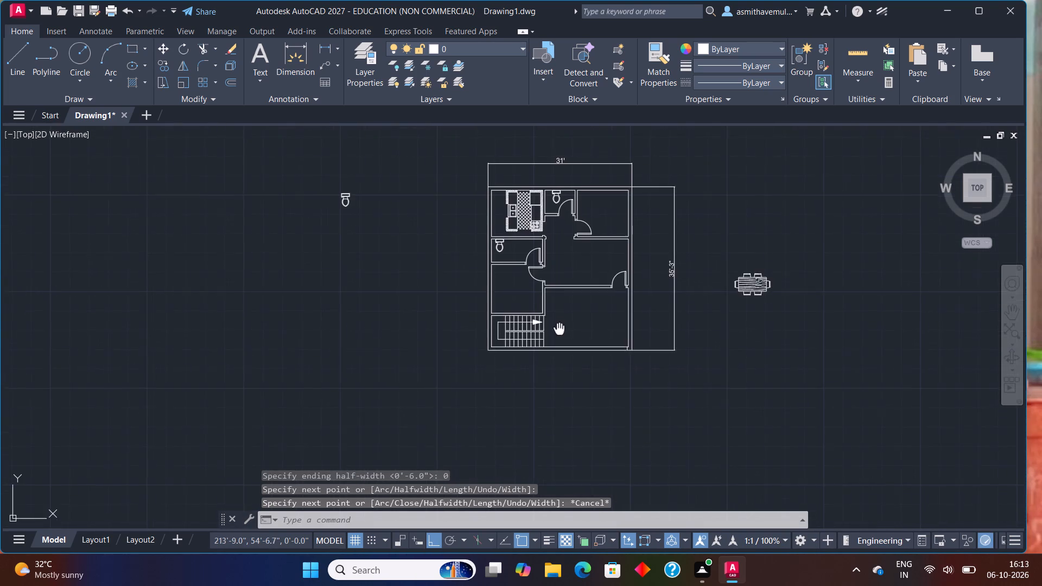
Open the Blocks collection of Home - Space Planner.dwg in DesignCenter's en-us sample folder.
{"action": "middle_click_drag", "start_coordinate": [558, 333], "coordinate": [557, 373]}
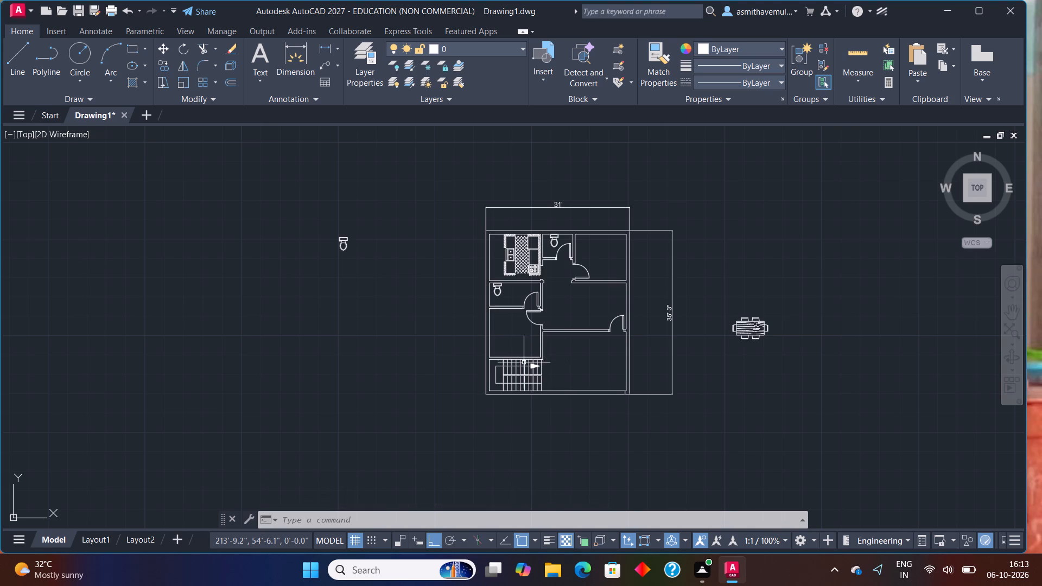
{"action": "scroll", "coordinate": [533, 305], "scroll_direction": "up", "scroll_amount": 2}
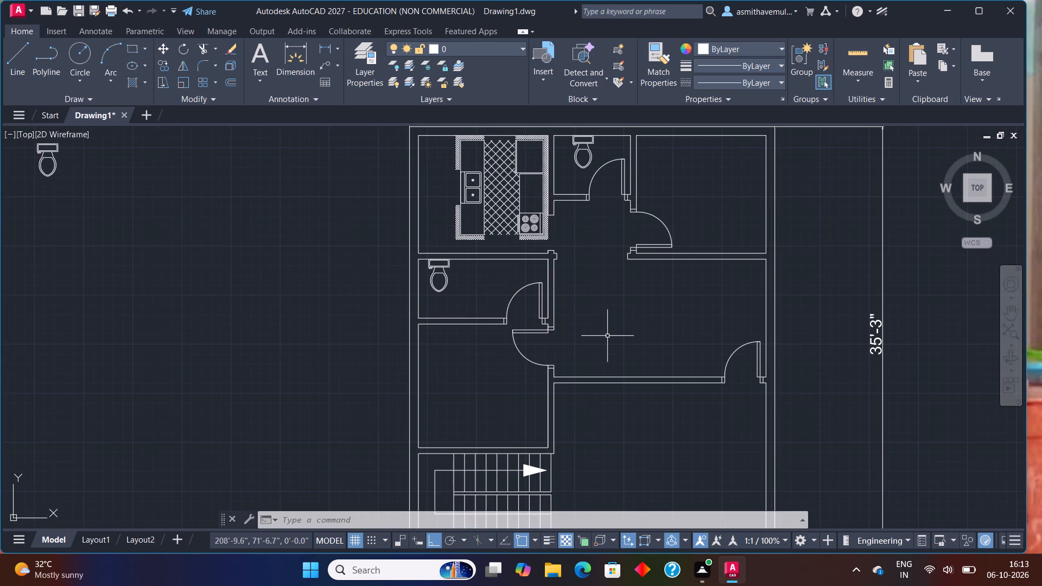
{"action": "middle_click_drag", "start_coordinate": [607, 336], "coordinate": [615, 302]}
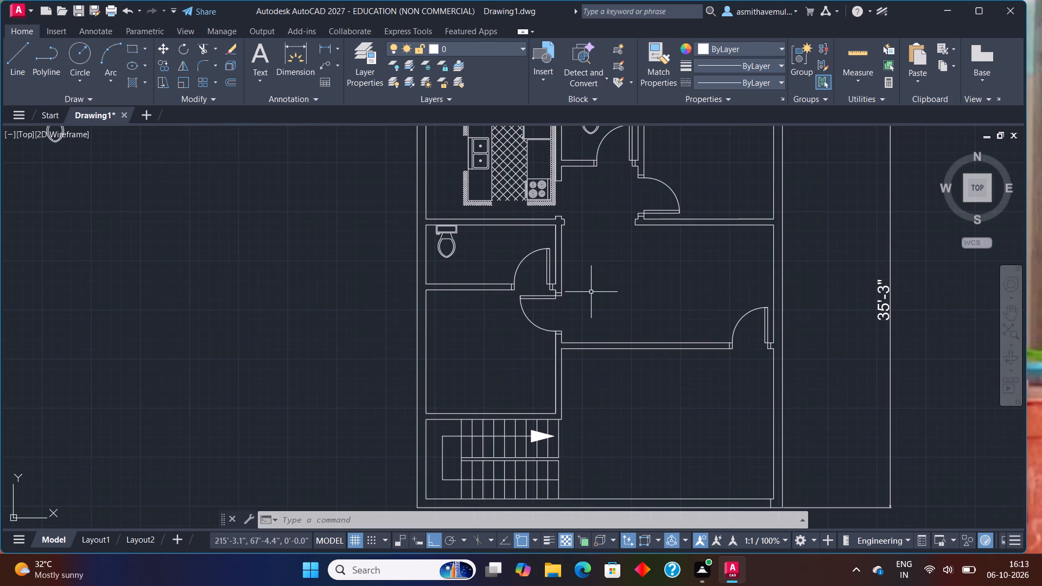
{"action": "middle_click_drag", "start_coordinate": [608, 419], "coordinate": [608, 417]}
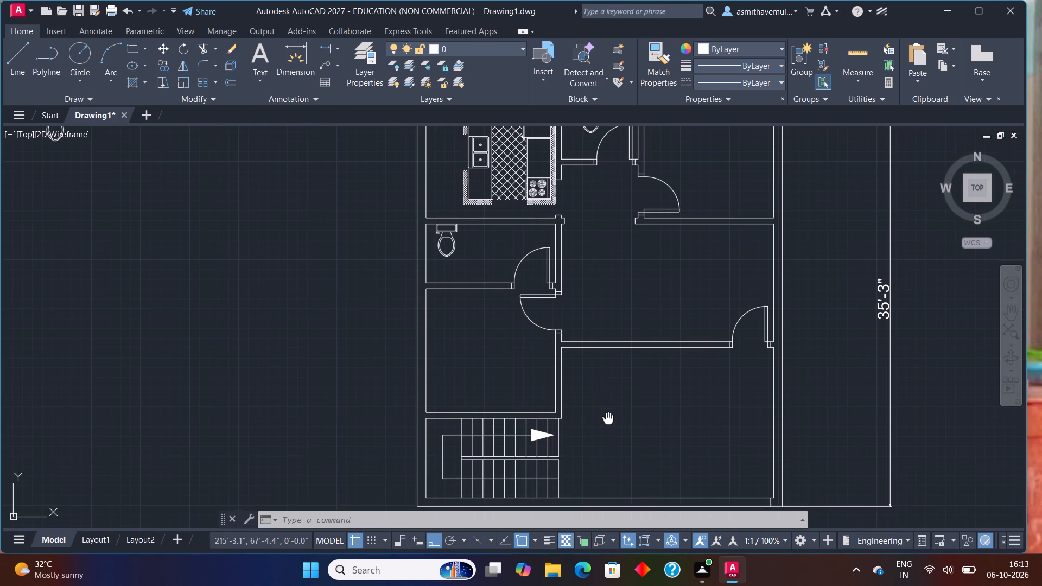
{"action": "middle_click_drag", "start_coordinate": [608, 417], "coordinate": [617, 361]}
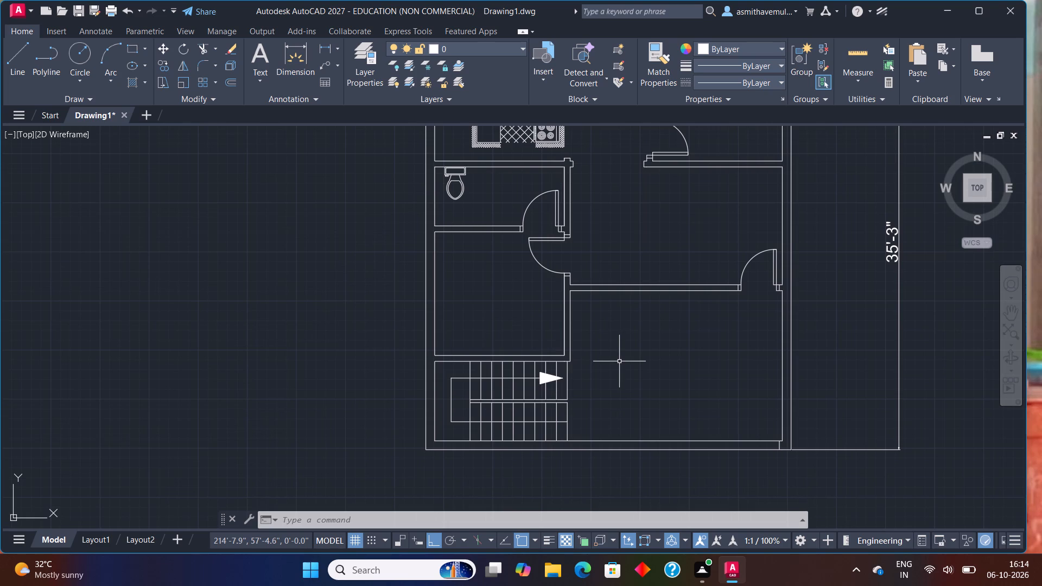
{"action": "key", "text": "ctrl+2"}
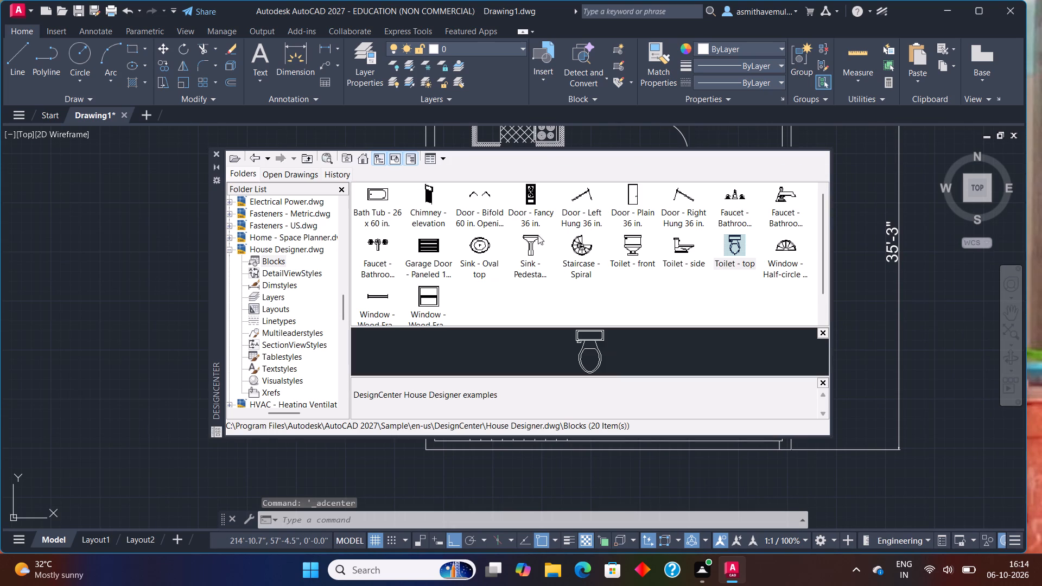
{"action": "left_click", "coordinate": [363, 158]}
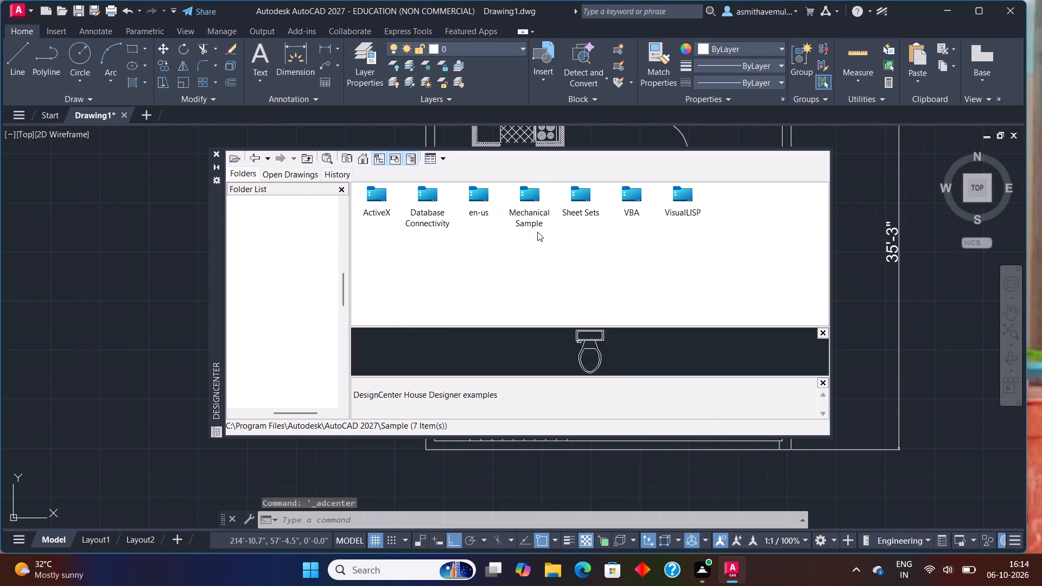
{"action": "triple_click", "coordinate": [476, 204]}
{"action": "left_click", "coordinate": [479, 203]}
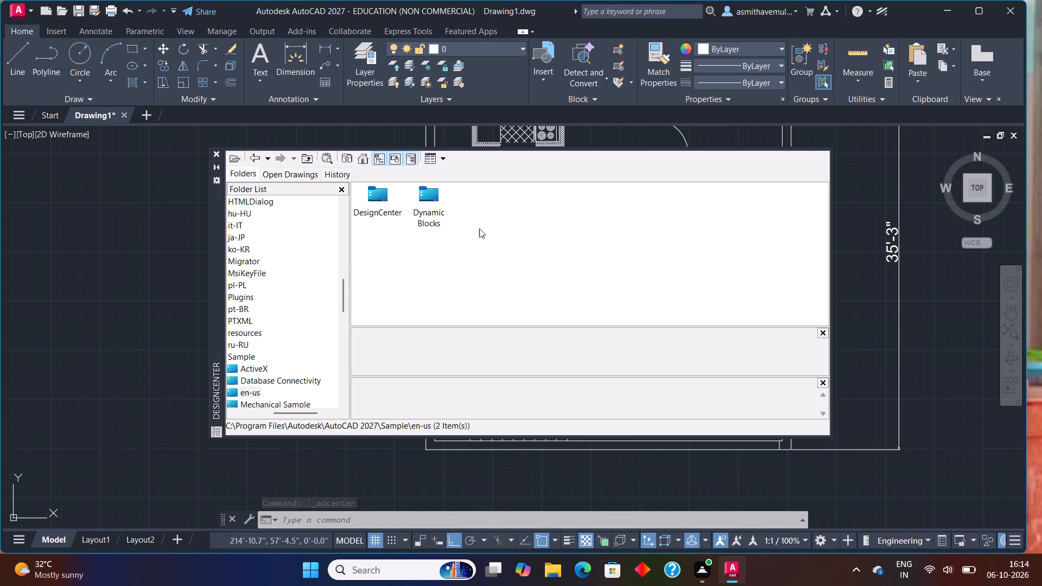
{"action": "left_click", "coordinate": [395, 215]}
{"action": "double_click", "coordinate": [389, 214]}
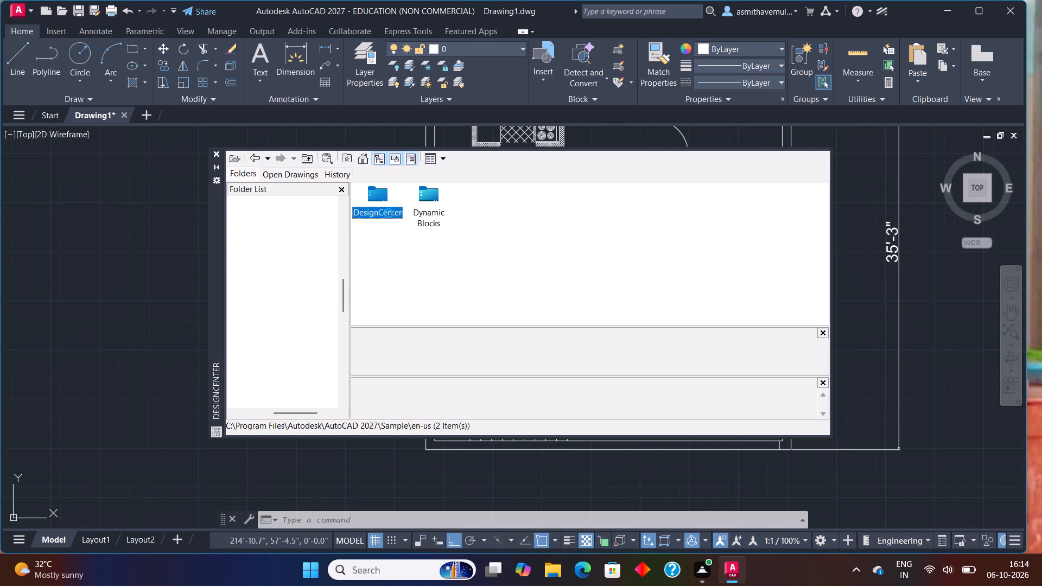
{"action": "left_click", "coordinate": [735, 203]}
{"action": "left_click", "coordinate": [739, 203]}
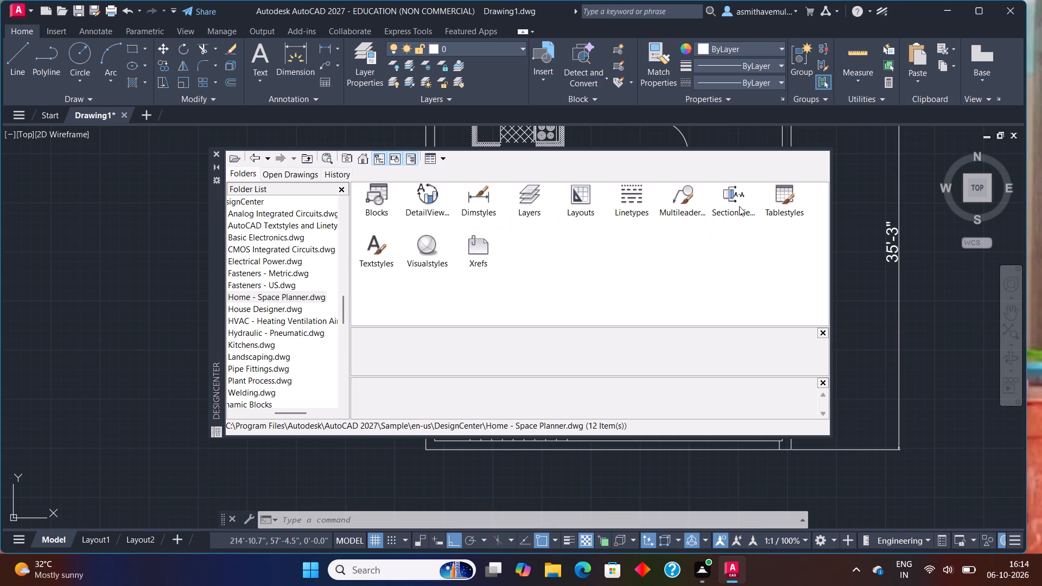
{"action": "double_click", "coordinate": [387, 199]}
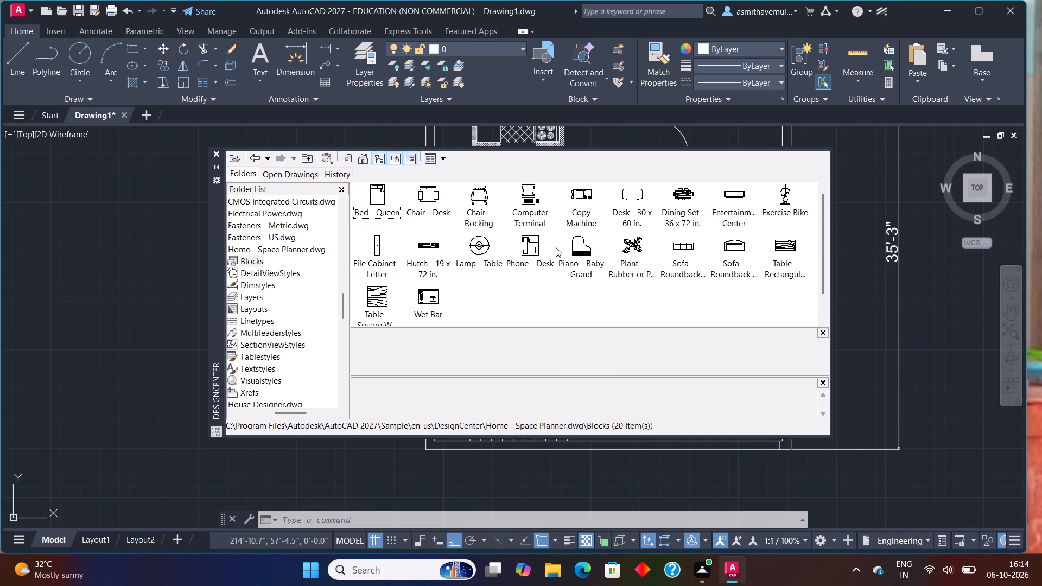
Insert the Bed - Queen block in the empty area west of the floor plan and close DesignCenter.
{"action": "left_click_drag", "start_coordinate": [379, 191], "coordinate": [258, 255]}
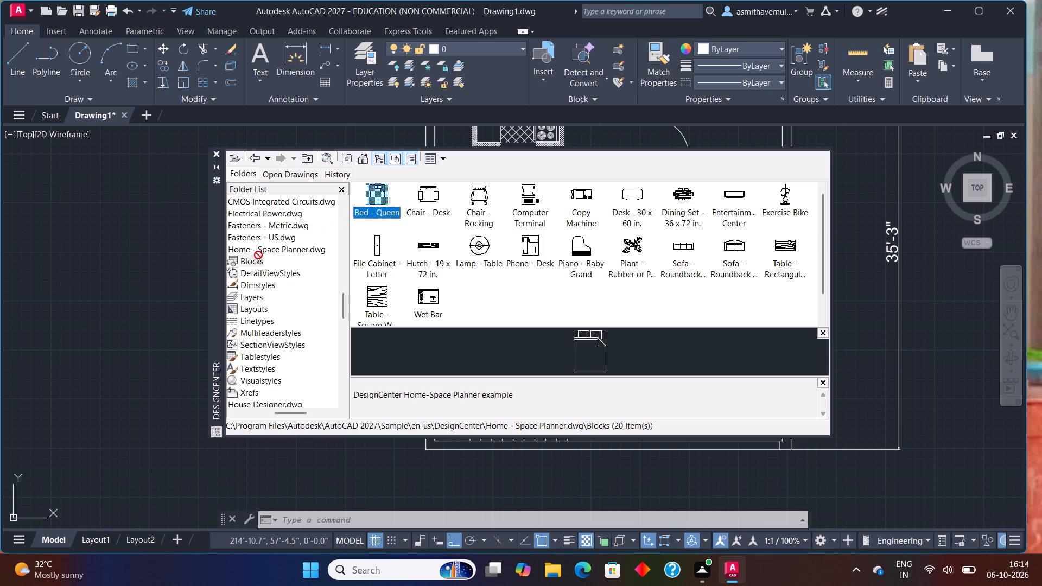
{"action": "left_click_drag", "start_coordinate": [258, 255], "coordinate": [135, 296]}
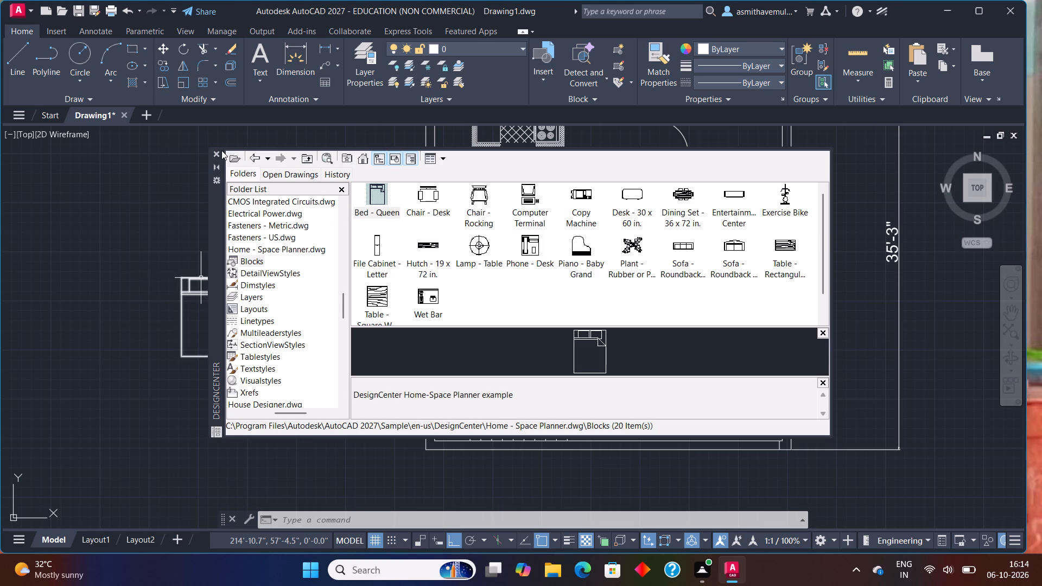
{"action": "left_click", "coordinate": [217, 151]}
Rotate the queen bed 180° about its northwest corner so its pillows face south.
{"action": "left_click_drag", "start_coordinate": [255, 297], "coordinate": [241, 296]}
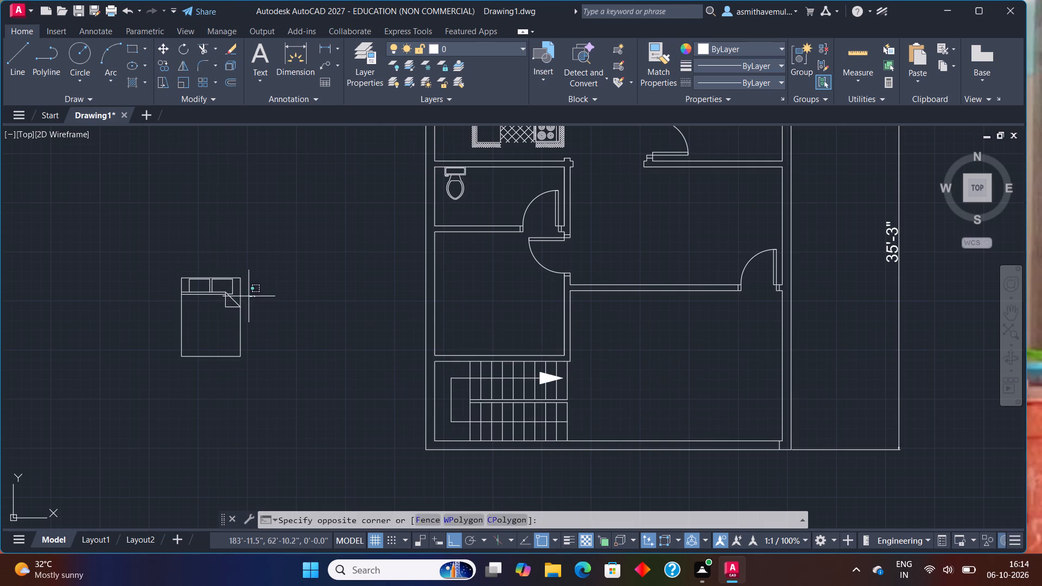
{"action": "left_click_drag", "start_coordinate": [241, 296], "coordinate": [175, 356]}
{"action": "key", "text": "r"}
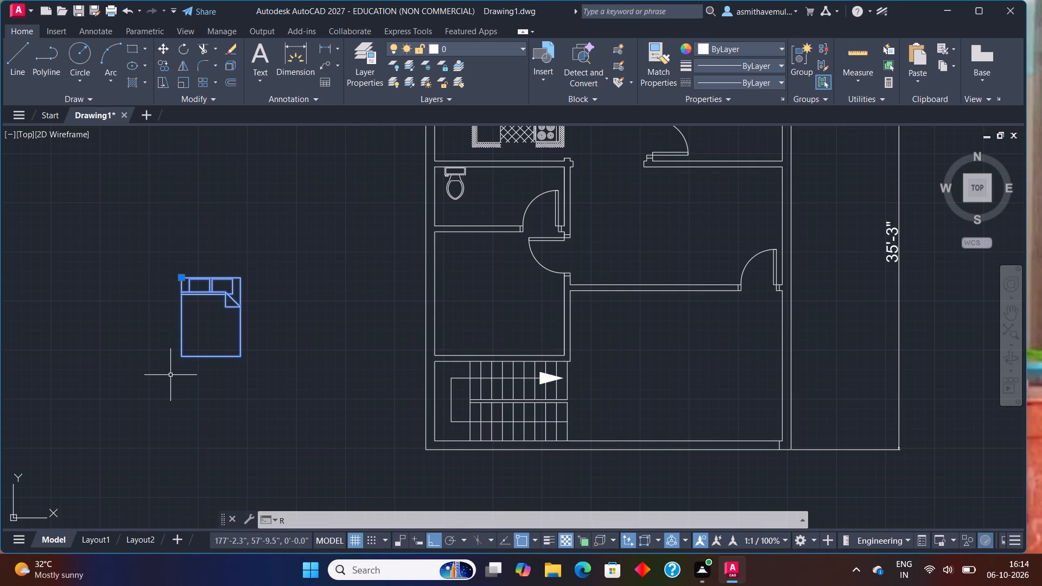
{"action": "key", "text": "o"}
{"action": "key", "text": "Return"}
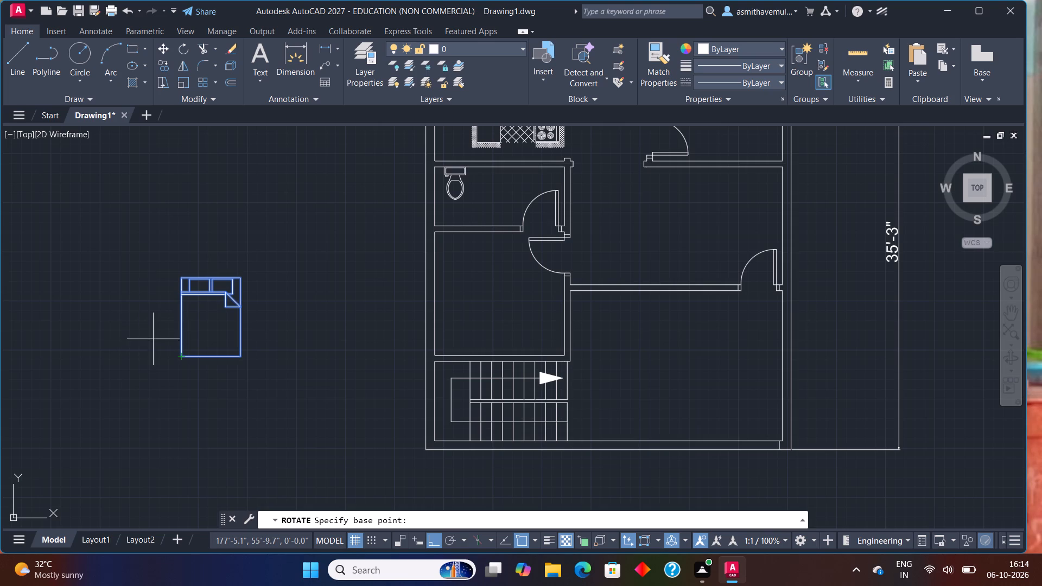
{"action": "left_click", "coordinate": [181, 279]}
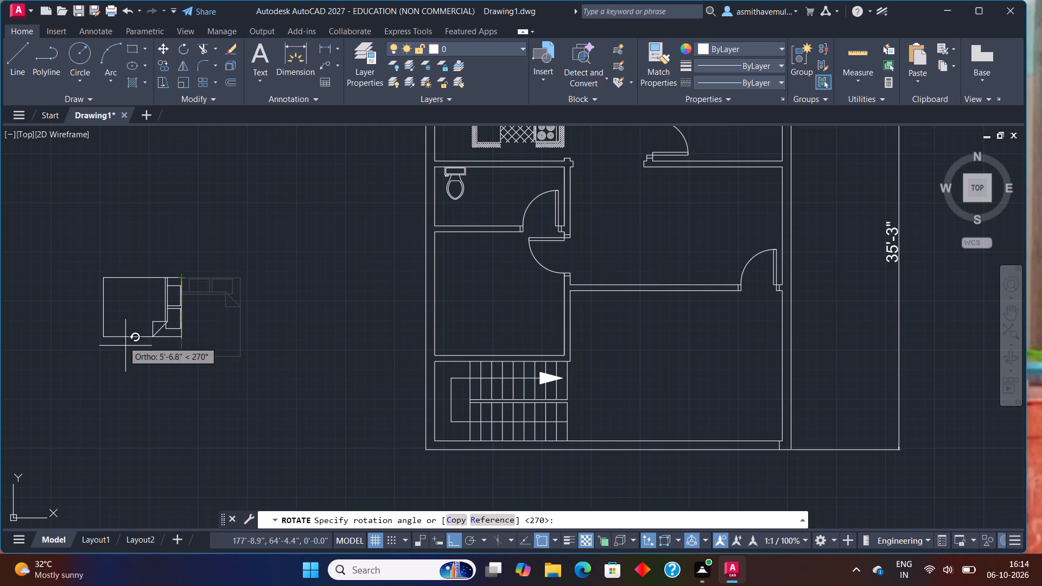
{"action": "left_click", "coordinate": [125, 301]}
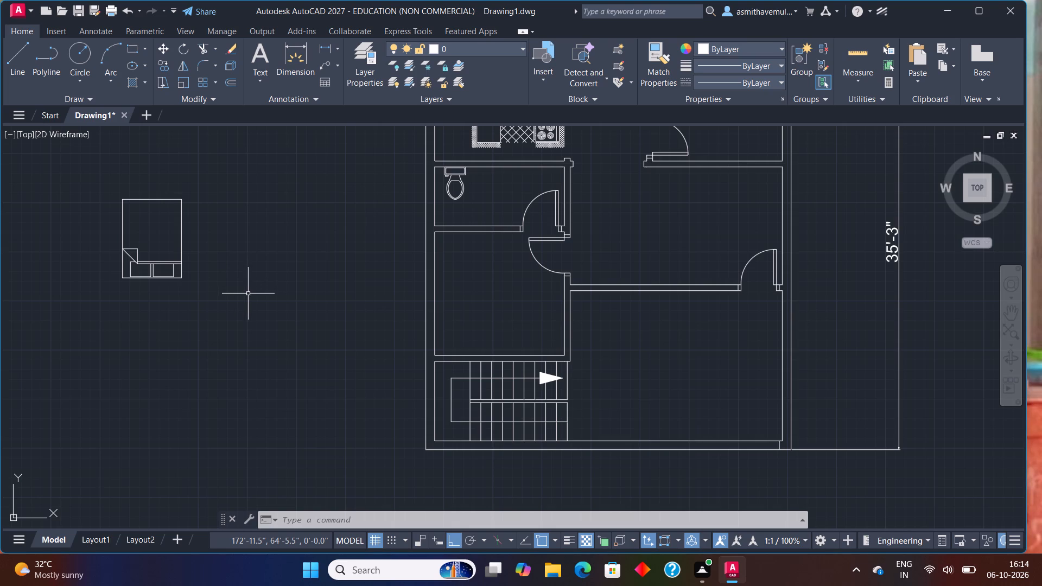
Turn off Ortho and copy the bed by its southeast corner into the southwest bedroom, pillows against the south wall.
{"action": "key", "text": "F8"}
{"action": "left_click_drag", "start_coordinate": [246, 263], "coordinate": [107, 289]}
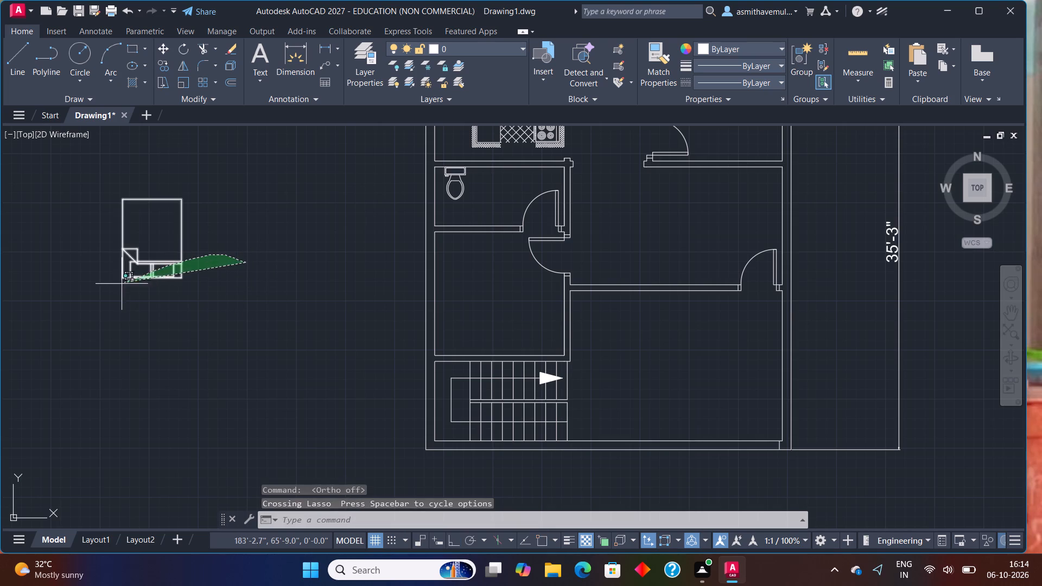
{"action": "left_click_drag", "start_coordinate": [107, 289], "coordinate": [75, 307]}
{"action": "type", "text": "COPY"}
{"action": "key", "text": "Return"}
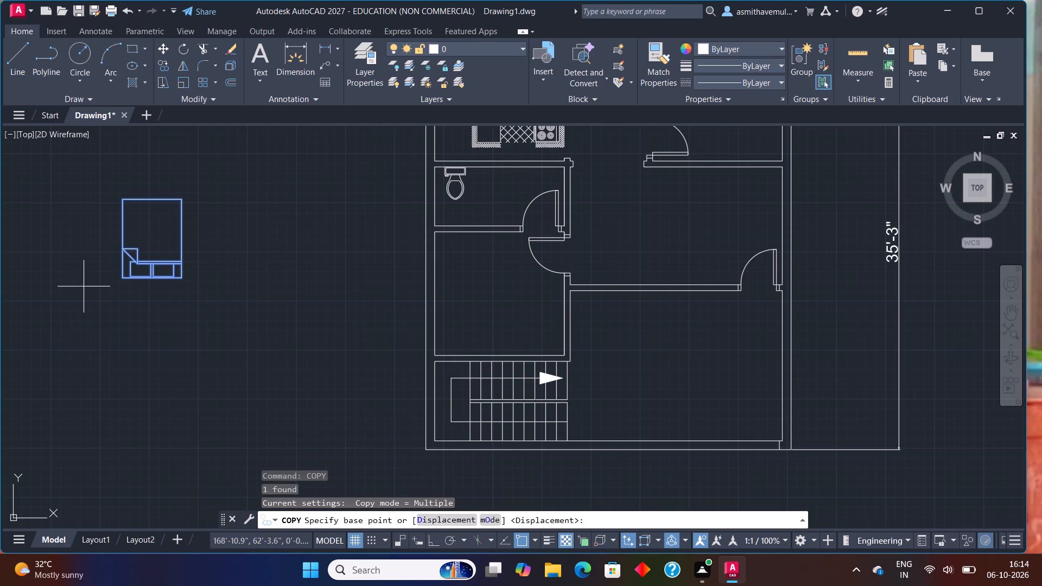
{"action": "left_click", "coordinate": [181, 279]}
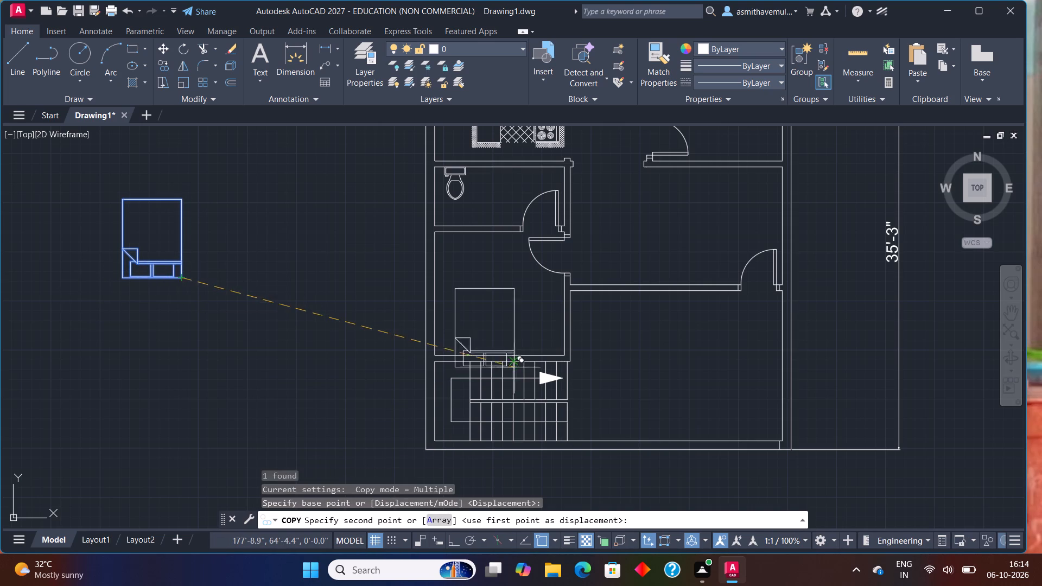
{"action": "scroll", "coordinate": [526, 347], "scroll_direction": "up", "scroll_amount": 2}
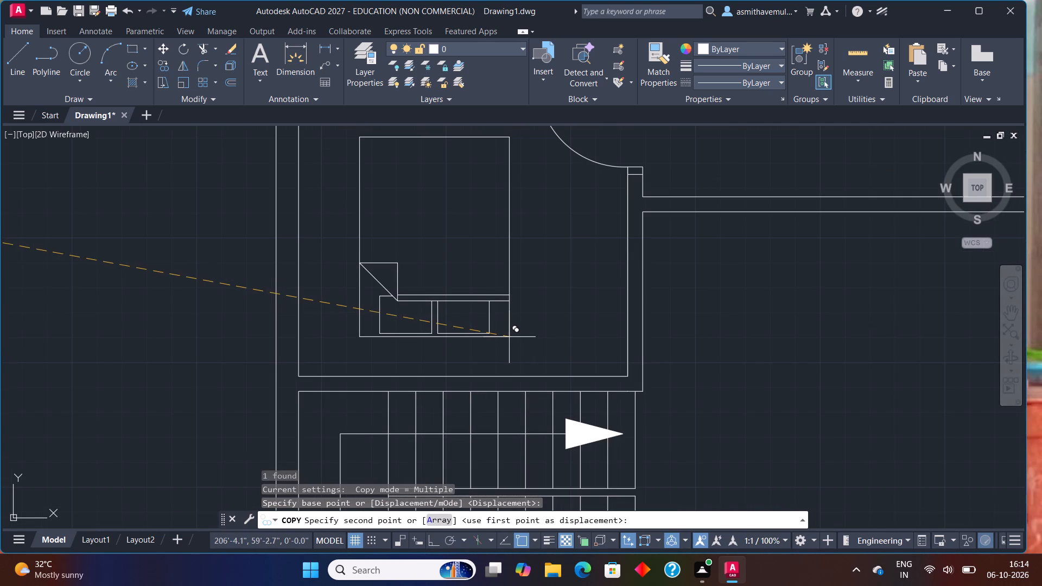
{"action": "scroll", "coordinate": [505, 366], "scroll_direction": "up", "scroll_amount": 1}
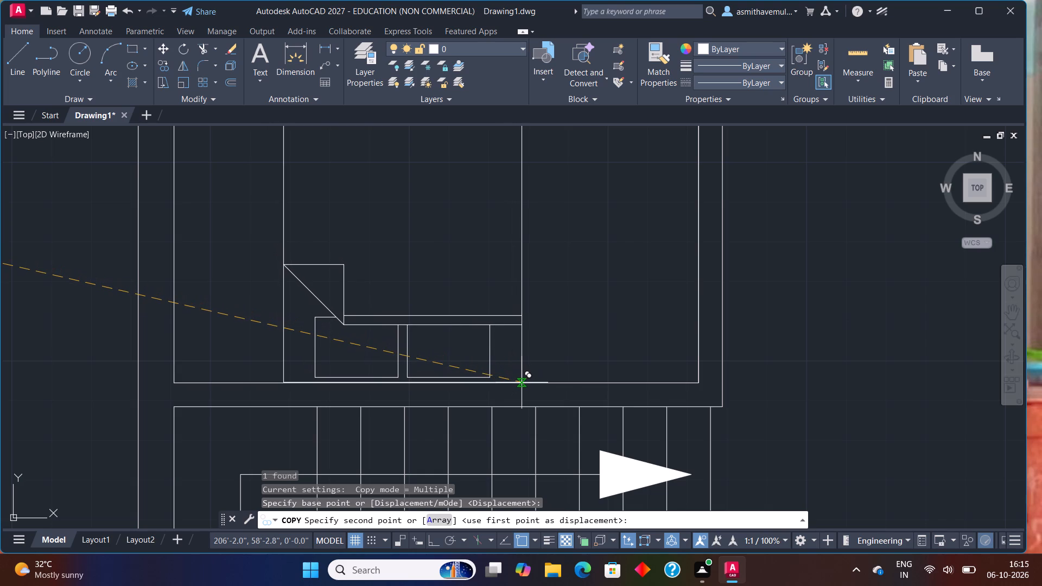
{"action": "scroll", "coordinate": [522, 383], "scroll_direction": "up", "scroll_amount": 2}
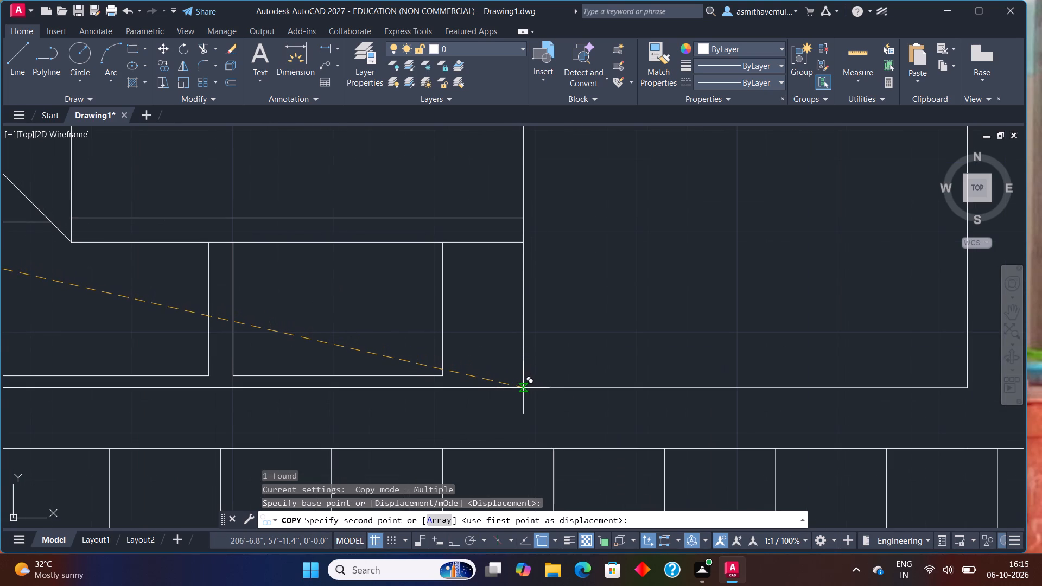
{"action": "left_click", "coordinate": [526, 387]}
Place another copy of the bed in the northeast bedroom, pillows against its south wall, and end the copying.
{"action": "scroll", "coordinate": [639, 360], "scroll_direction": "down", "scroll_amount": 4}
{"action": "middle_click_drag", "start_coordinate": [706, 374], "coordinate": [605, 470]}
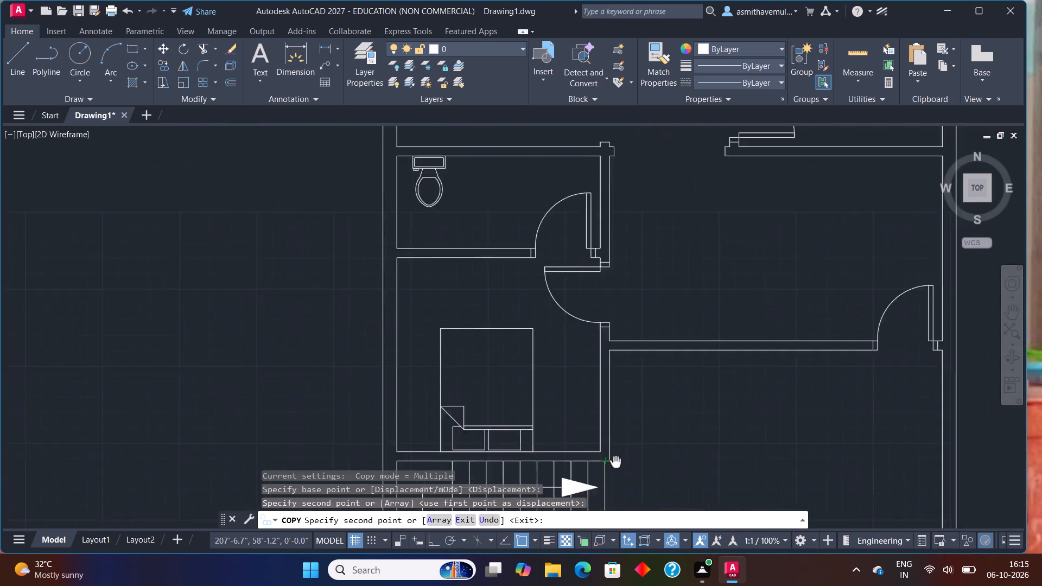
{"action": "middle_click_drag", "start_coordinate": [605, 470], "coordinate": [450, 585]}
{"action": "scroll", "coordinate": [677, 443], "scroll_direction": "down", "scroll_amount": 1}
{"action": "middle_click_drag", "start_coordinate": [706, 361], "coordinate": [579, 396]}
{"action": "scroll", "coordinate": [579, 367], "scroll_direction": "up", "scroll_amount": 3}
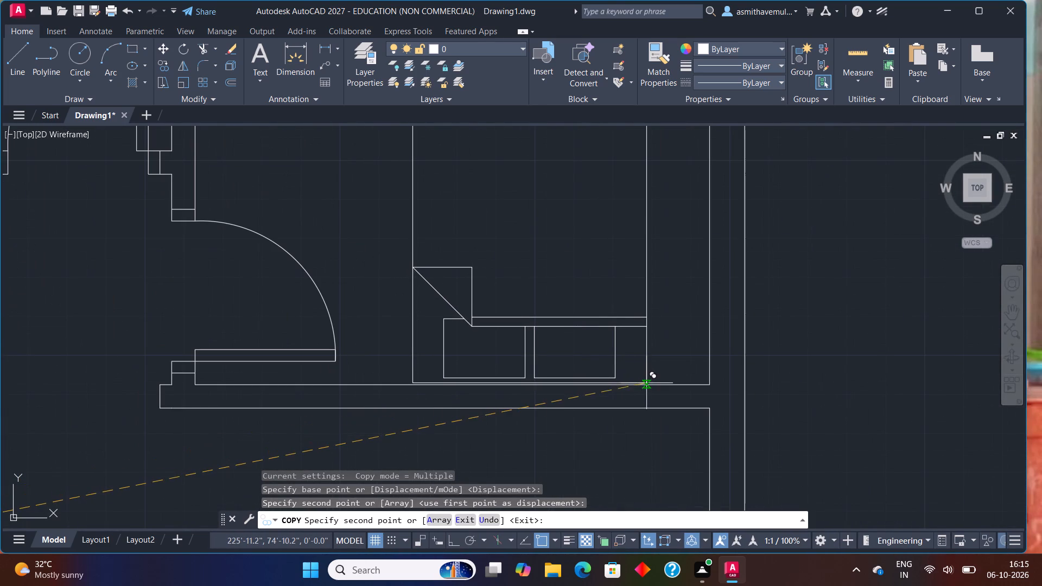
{"action": "scroll", "coordinate": [649, 387], "scroll_direction": "up", "scroll_amount": 2}
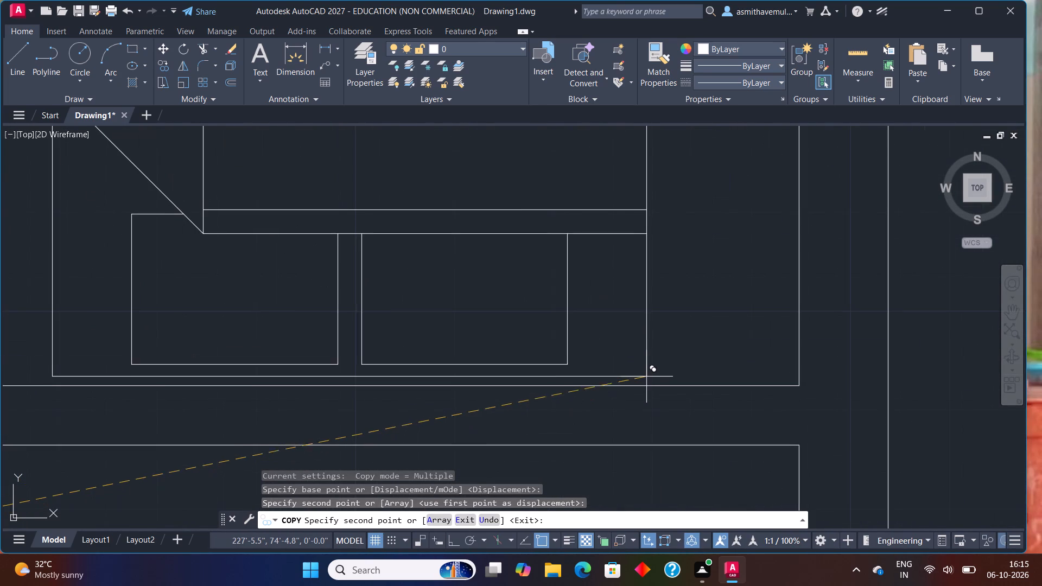
{"action": "left_click", "coordinate": [650, 386]}
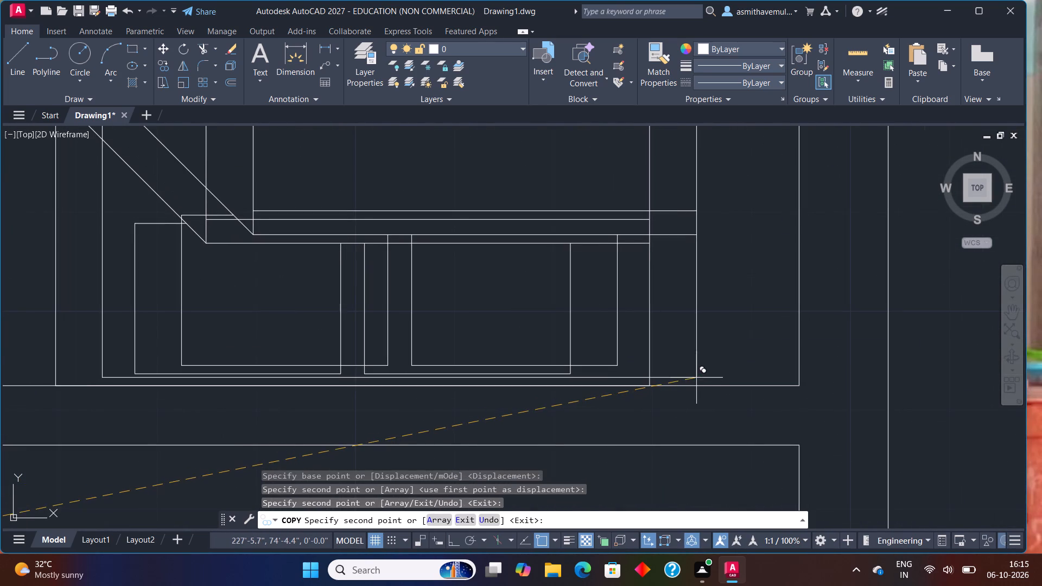
{"action": "key", "text": "Escape"}
Insert the Table - Rectangular and two-seat Sofa - Roundback blocks from DesignCenter in the empty area east of the plan.
{"action": "scroll", "coordinate": [689, 383], "scroll_direction": "down", "scroll_amount": 5}
{"action": "middle_click_drag", "start_coordinate": [653, 426], "coordinate": [662, 365]}
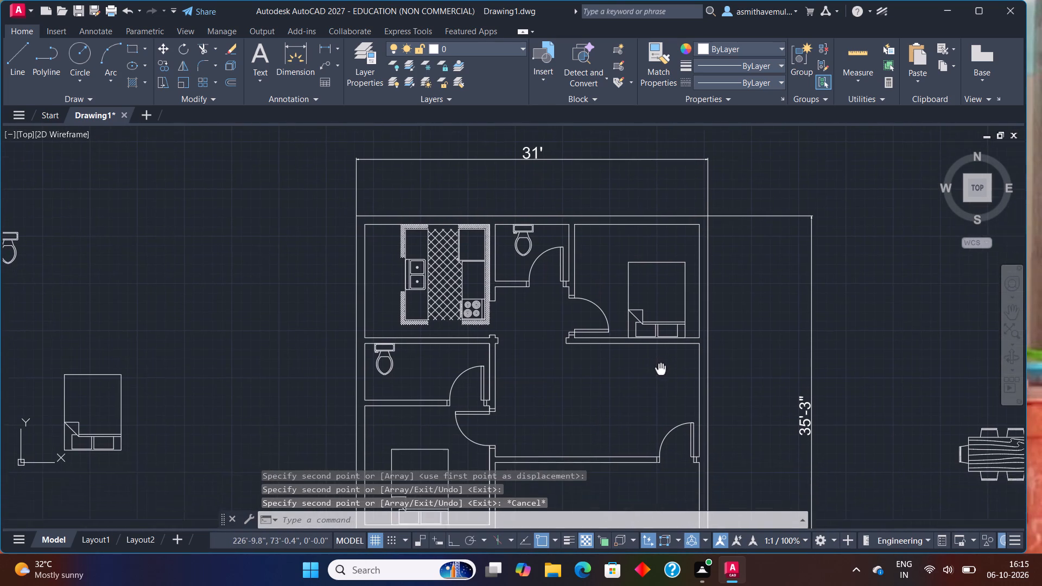
{"action": "middle_click_drag", "start_coordinate": [662, 365], "coordinate": [662, 363]}
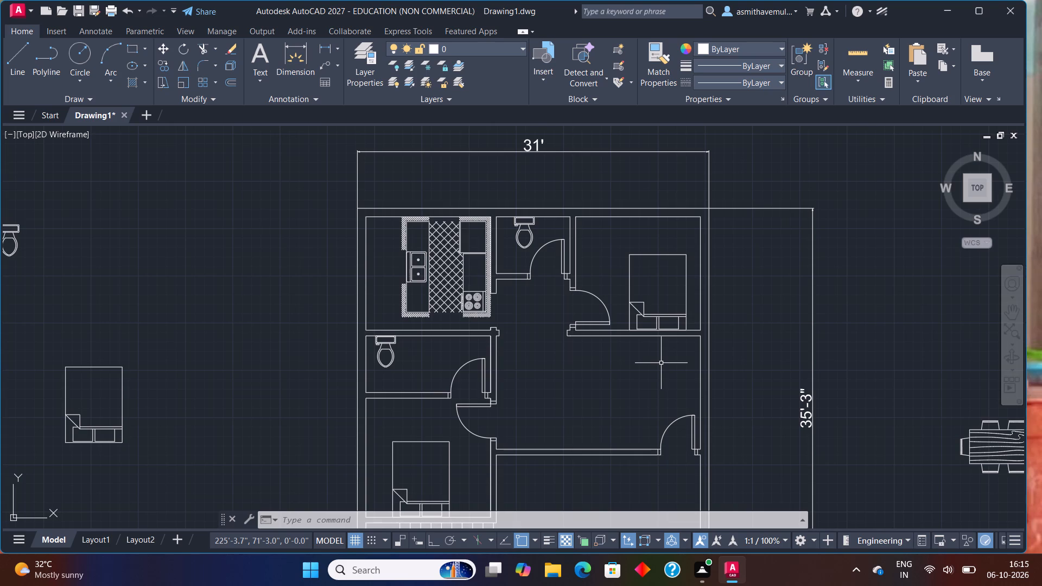
{"action": "middle_click_drag", "start_coordinate": [692, 402], "coordinate": [439, 303]}
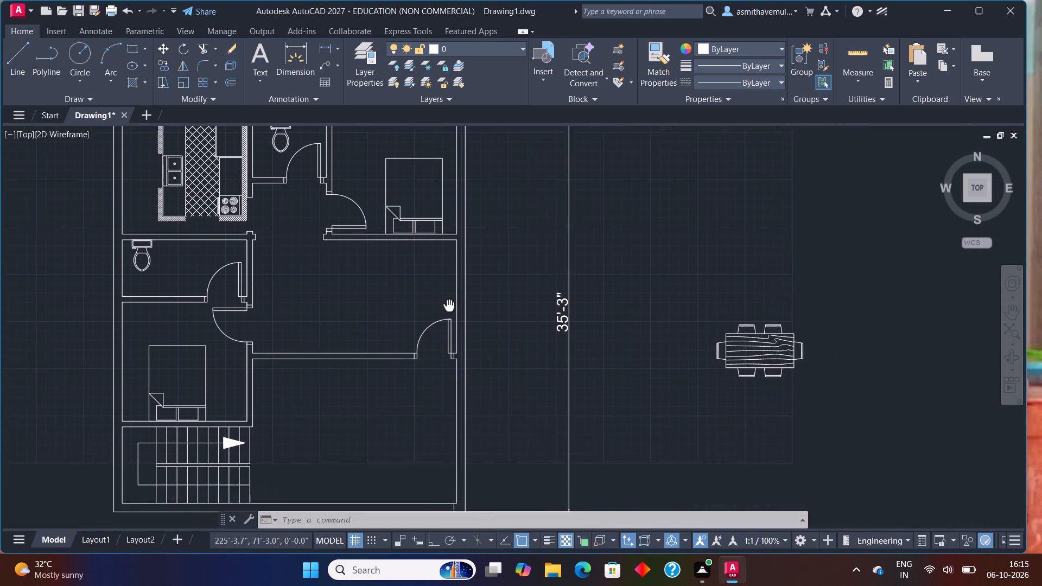
{"action": "middle_click_drag", "start_coordinate": [439, 303], "coordinate": [427, 301]}
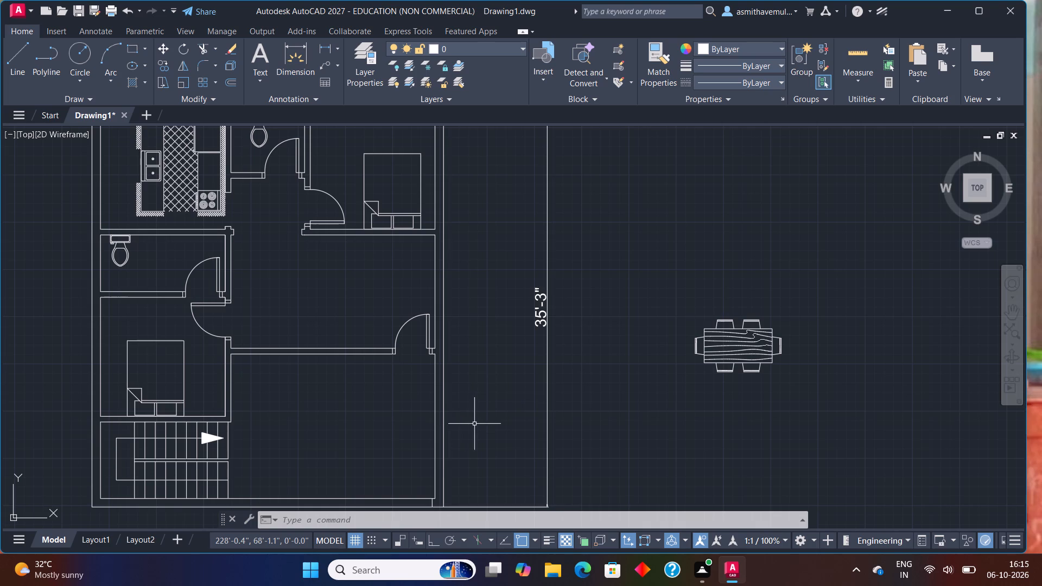
{"action": "middle_click_drag", "start_coordinate": [474, 395], "coordinate": [500, 355]}
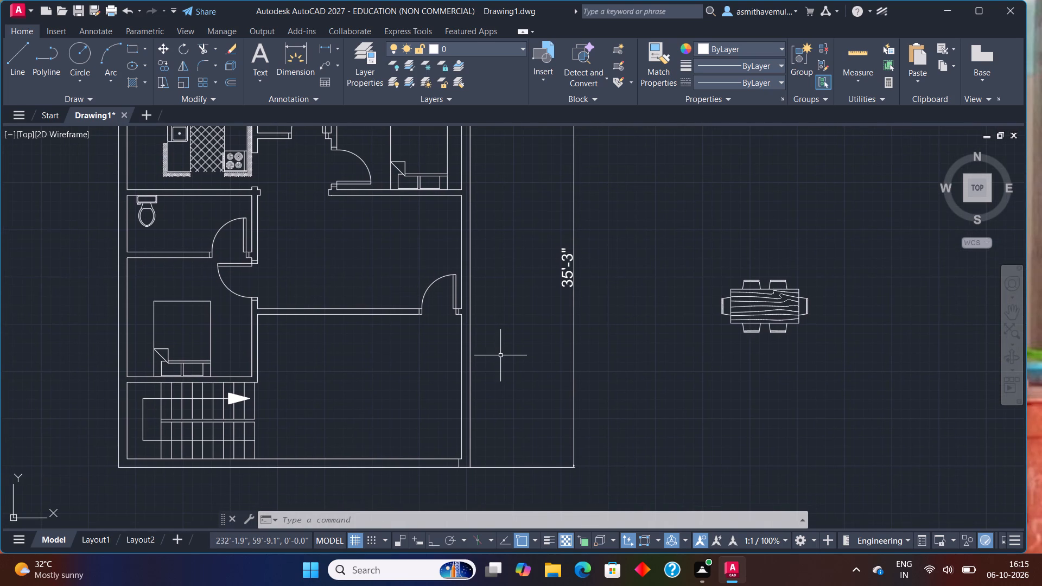
{"action": "key", "text": "ctrl+2"}
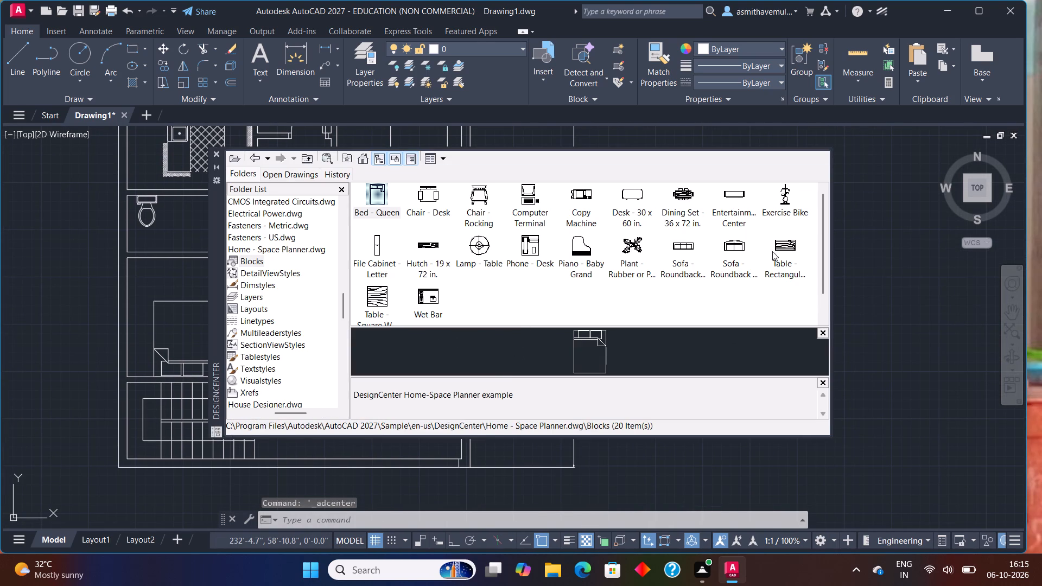
{"action": "left_click_drag", "start_coordinate": [779, 247], "coordinate": [883, 332]}
{"action": "left_click_drag", "start_coordinate": [734, 247], "coordinate": [879, 351]}
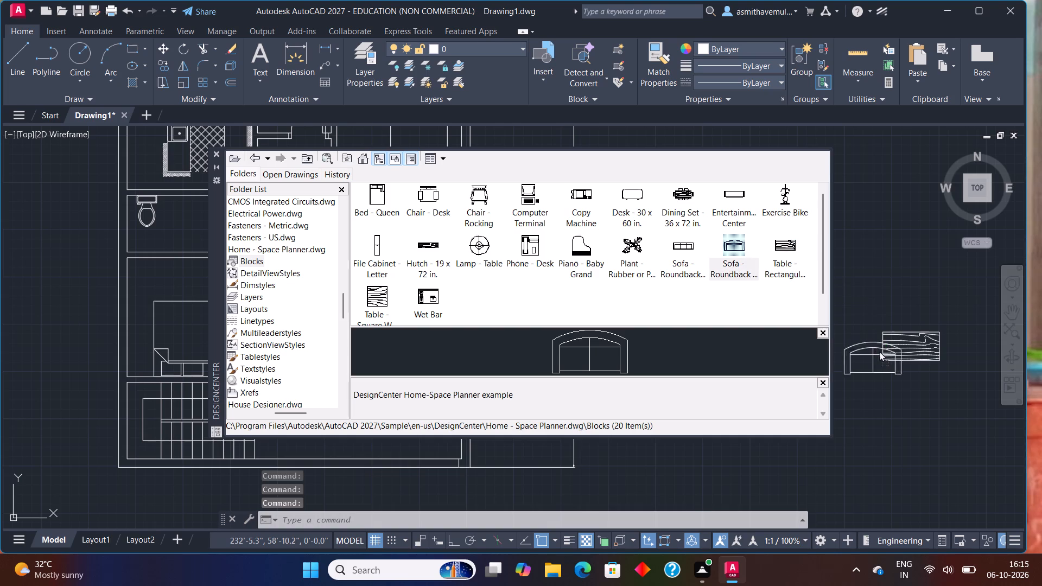
Place the two-seat sofa below the loose table, insert the three-seat Sofa - Roundback beside the dining set, and close DesignCenter.
{"action": "left_click_drag", "start_coordinate": [879, 351], "coordinate": [890, 388]}
{"action": "left_click_drag", "start_coordinate": [684, 247], "coordinate": [843, 275]}
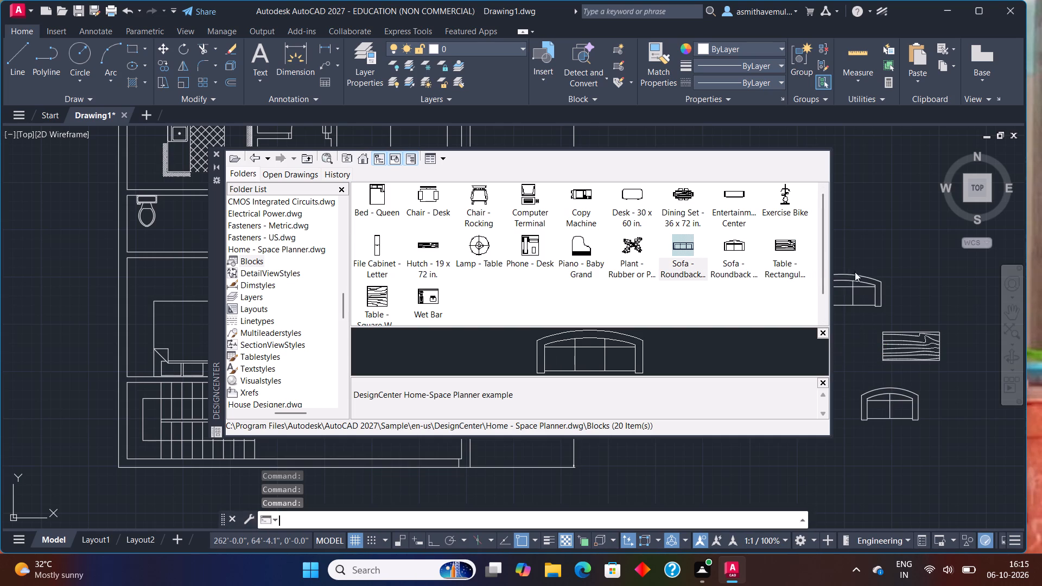
{"action": "left_click", "coordinate": [217, 152]}
Move the loose rectangular table from the empty area east of the plan into the middle of the central living room.
{"action": "left_click_drag", "start_coordinate": [938, 329], "coordinate": [933, 327]}
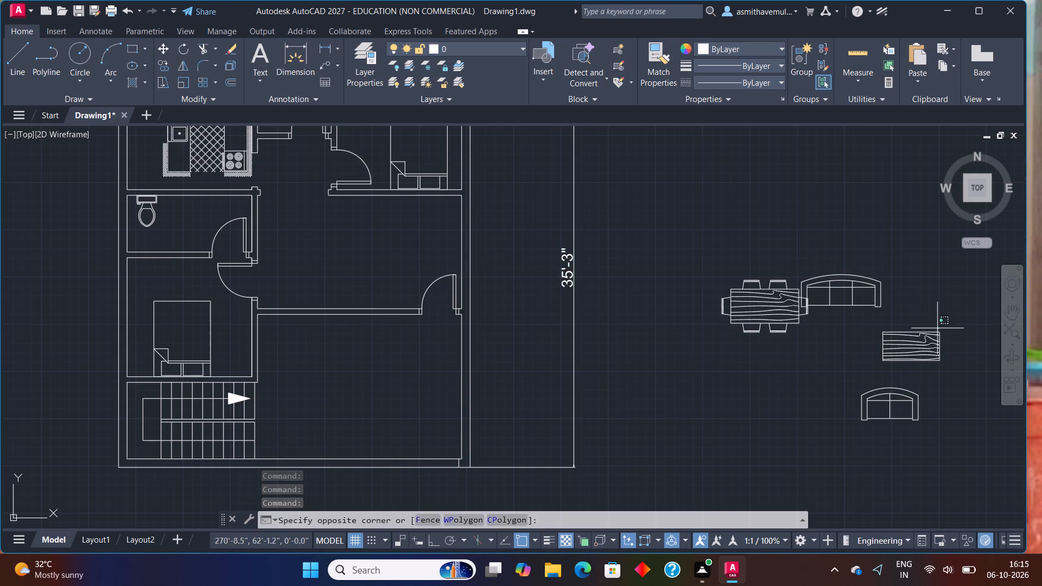
{"action": "left_click_drag", "start_coordinate": [933, 327], "coordinate": [886, 351]}
{"action": "key", "text": "m"}
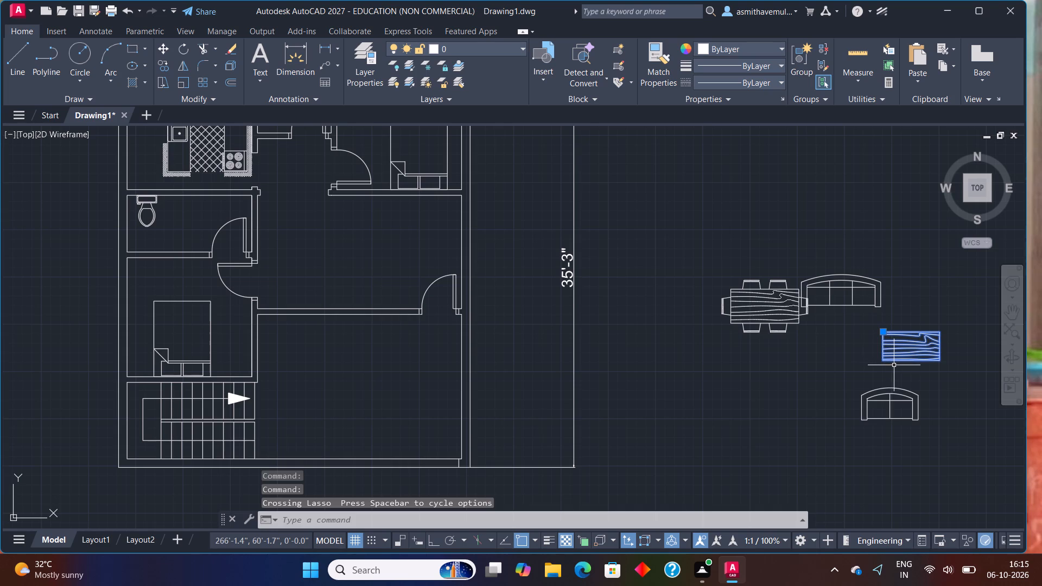
{"action": "key", "text": "Return"}
{"action": "left_click_drag", "start_coordinate": [902, 354], "coordinate": [897, 353]}
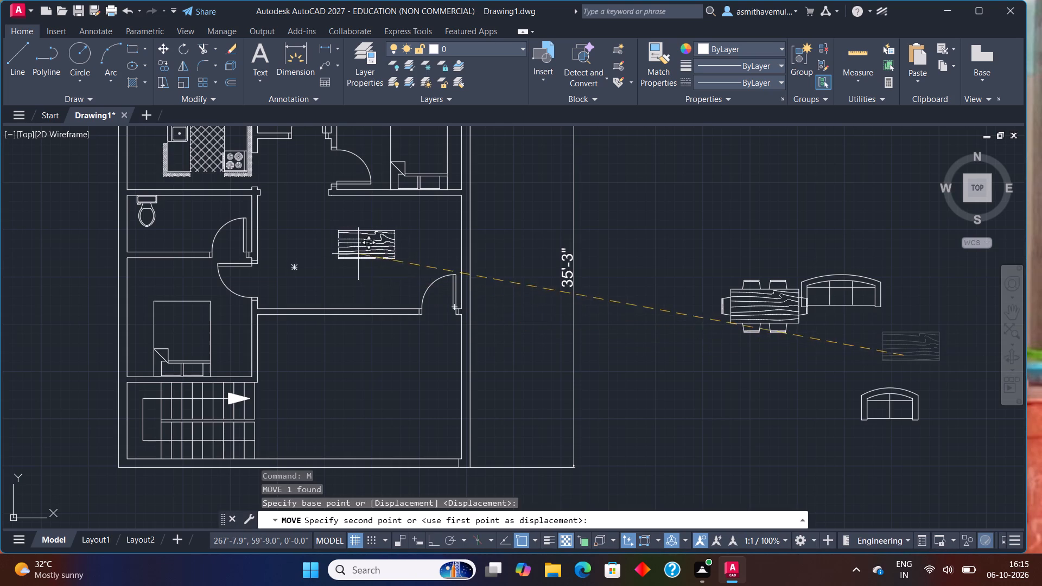
{"action": "scroll", "coordinate": [356, 254], "scroll_direction": "up", "scroll_amount": 1}
{"action": "left_click", "coordinate": [326, 268]}
Rotate the three-seat sofa 180° about its southeast corner using Ortho, so its back faces south, and turn Ortho off.
{"action": "scroll", "coordinate": [613, 320], "scroll_direction": "down", "scroll_amount": 2}
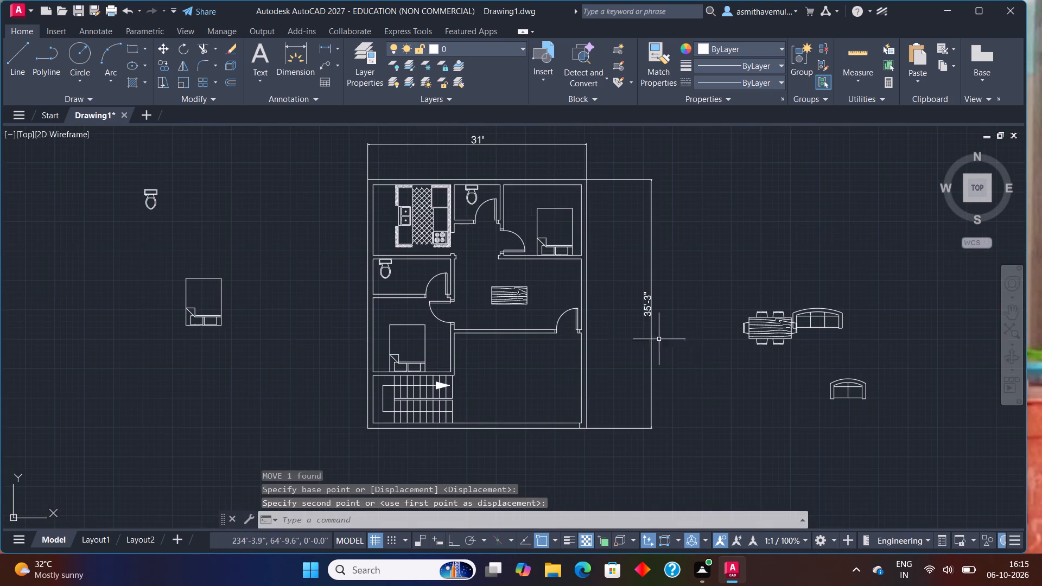
{"action": "middle_click_drag", "start_coordinate": [706, 337], "coordinate": [660, 321]}
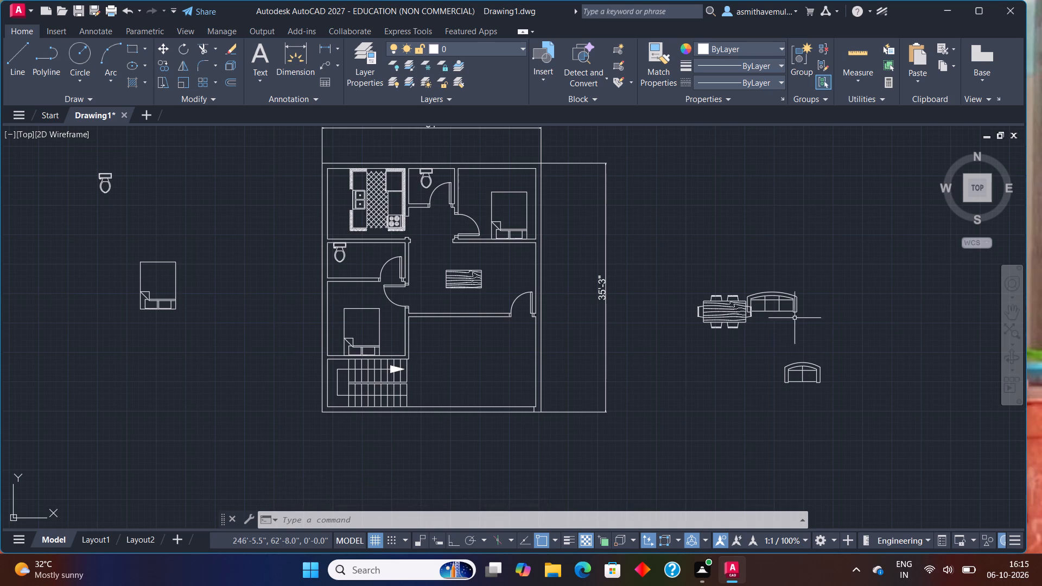
{"action": "left_click_drag", "start_coordinate": [779, 287], "coordinate": [795, 334]}
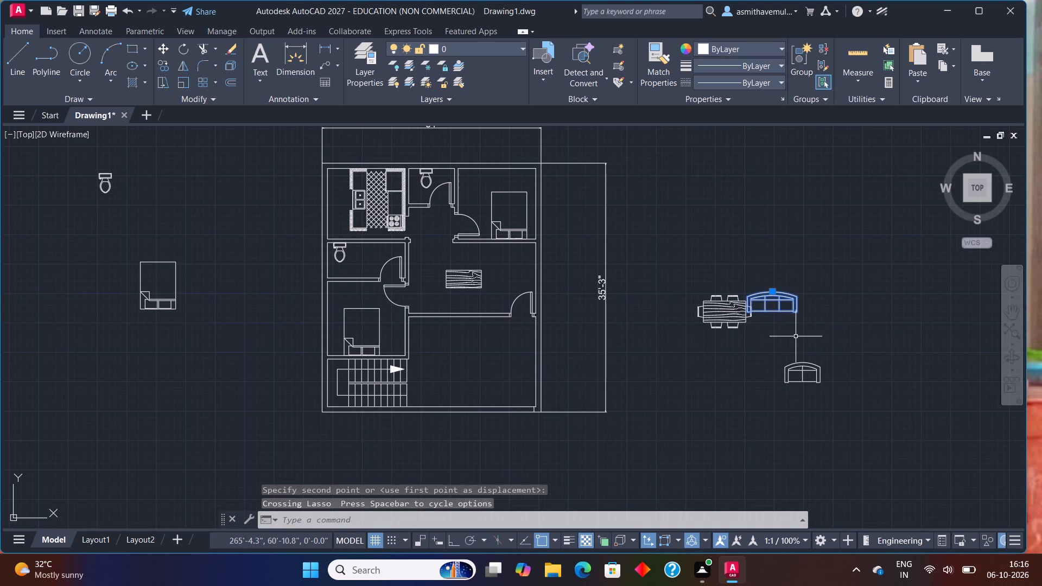
{"action": "key", "text": "r"}
{"action": "key", "text": "o"}
{"action": "key", "text": "Return"}
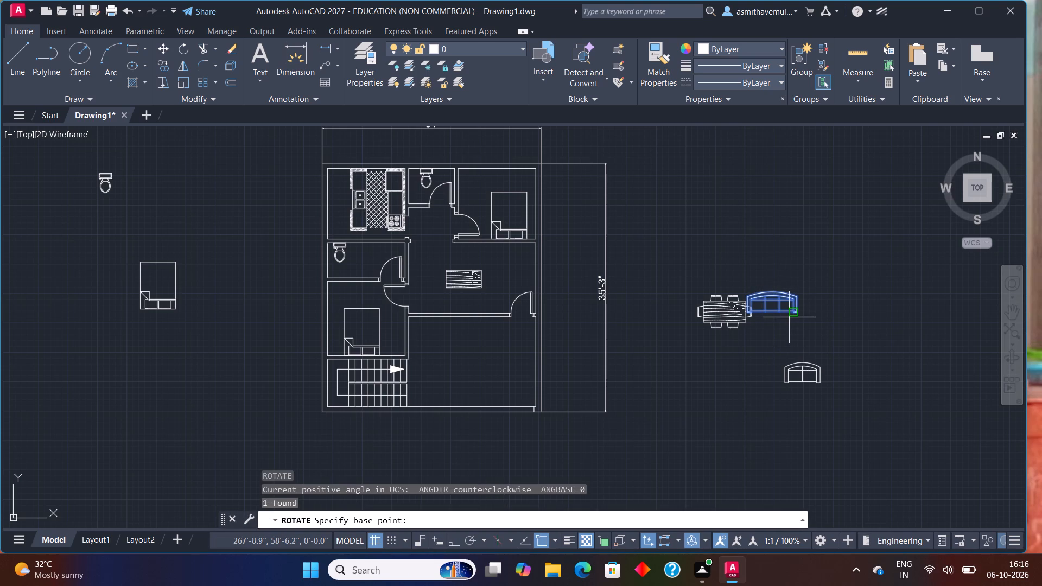
{"action": "left_click", "coordinate": [800, 311]}
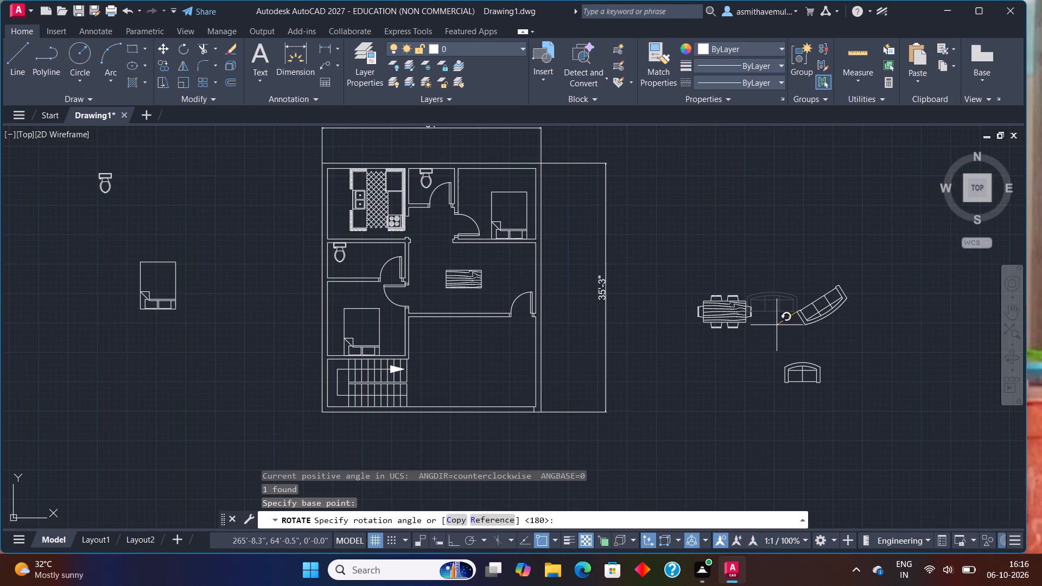
{"action": "key", "text": "F8"}
{"action": "left_click", "coordinate": [776, 322]}
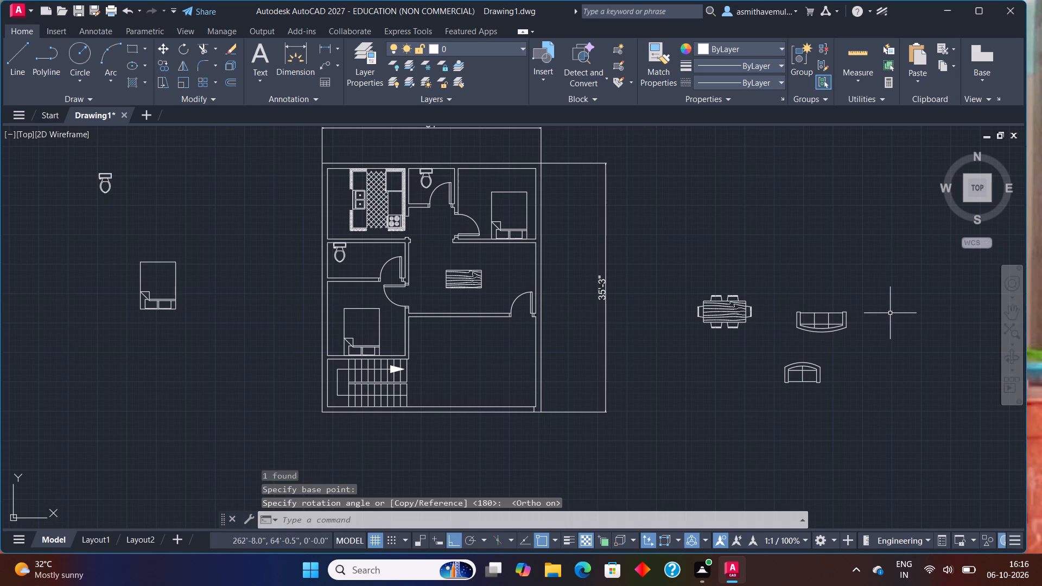
{"action": "key", "text": "F8"}
Move the three-seat sofa by its northwest corner into the living room, south of the table with its back against the south wall.
{"action": "left_click_drag", "start_coordinate": [868, 299], "coordinate": [867, 298]}
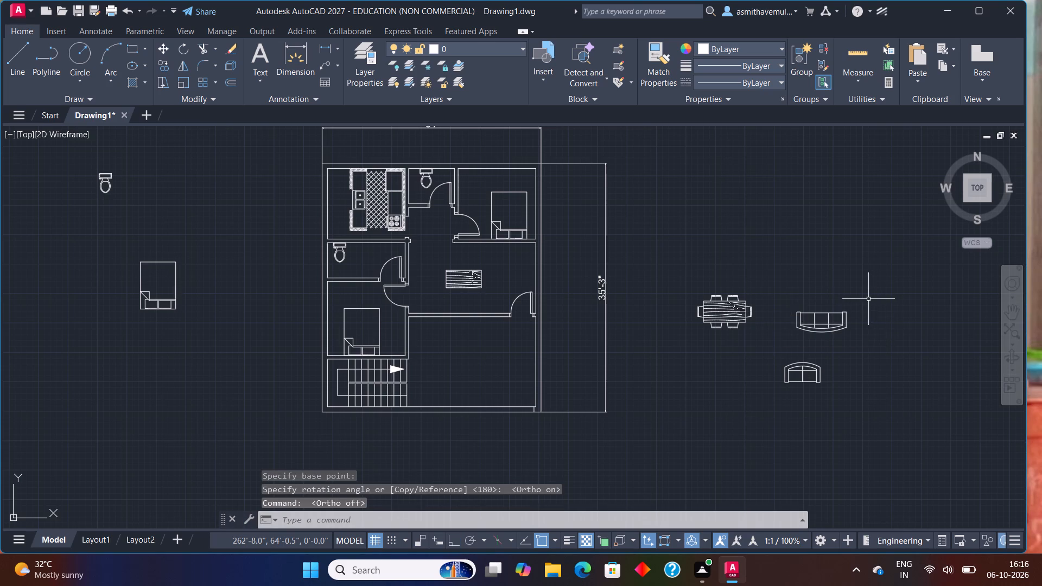
{"action": "left_click_drag", "start_coordinate": [867, 298], "coordinate": [827, 340]}
{"action": "key", "text": "m"}
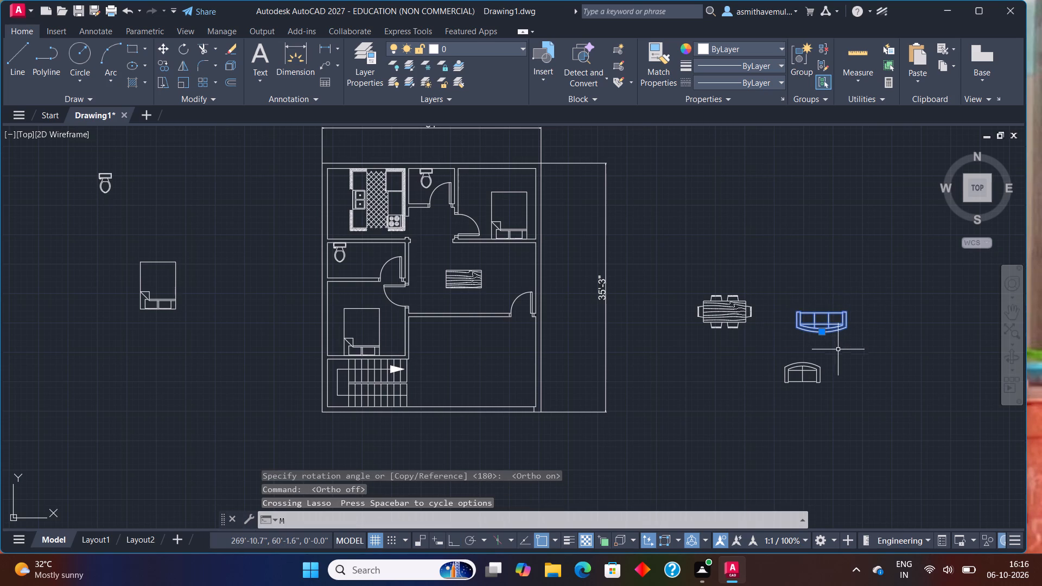
{"action": "key", "text": "Return"}
{"action": "scroll", "coordinate": [805, 317], "scroll_direction": "up", "scroll_amount": 1}
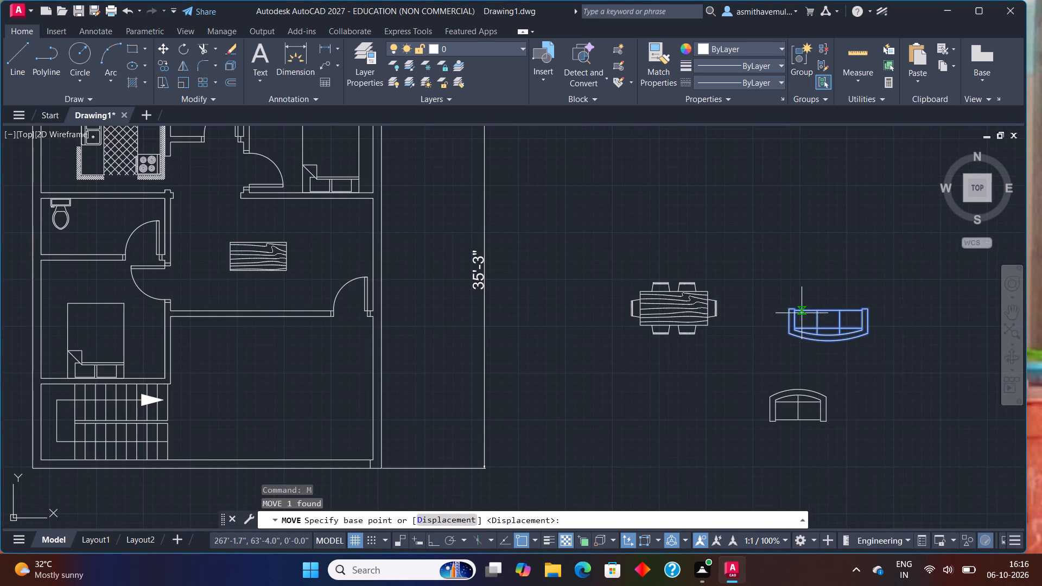
{"action": "left_click", "coordinate": [787, 312]}
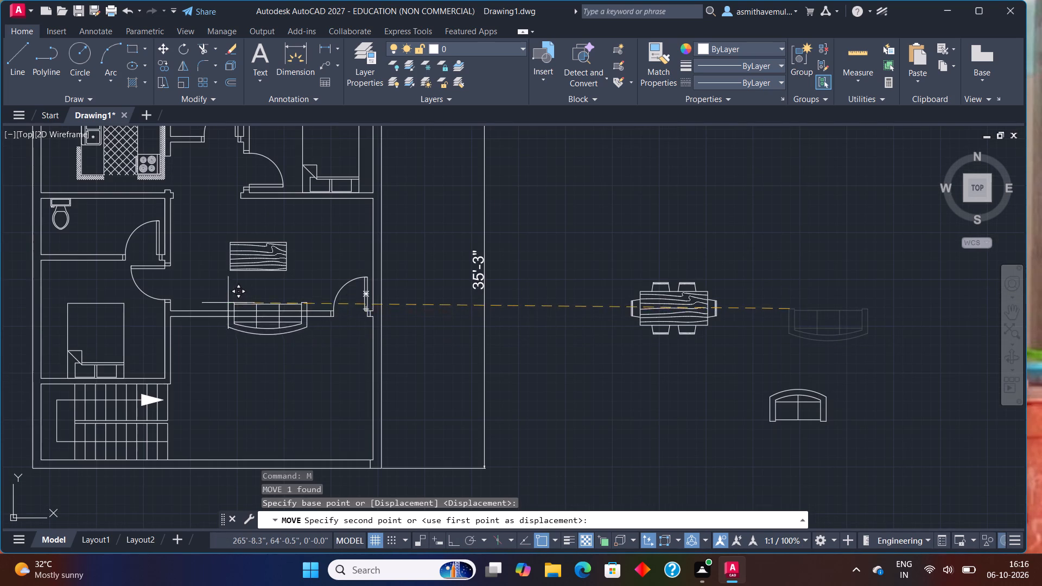
{"action": "scroll", "coordinate": [227, 300], "scroll_direction": "up", "scroll_amount": 2}
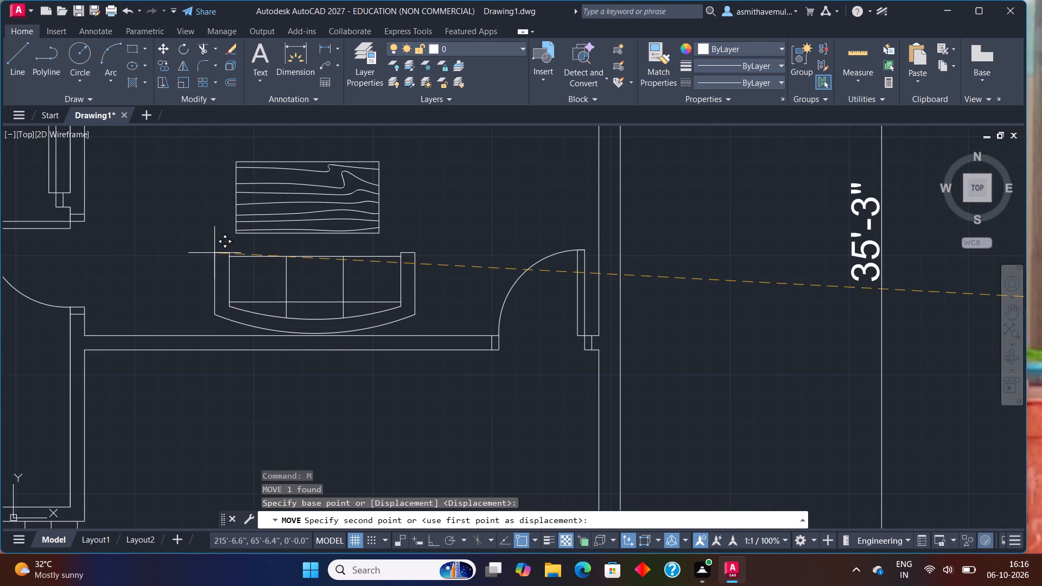
{"action": "left_click", "coordinate": [215, 253]}
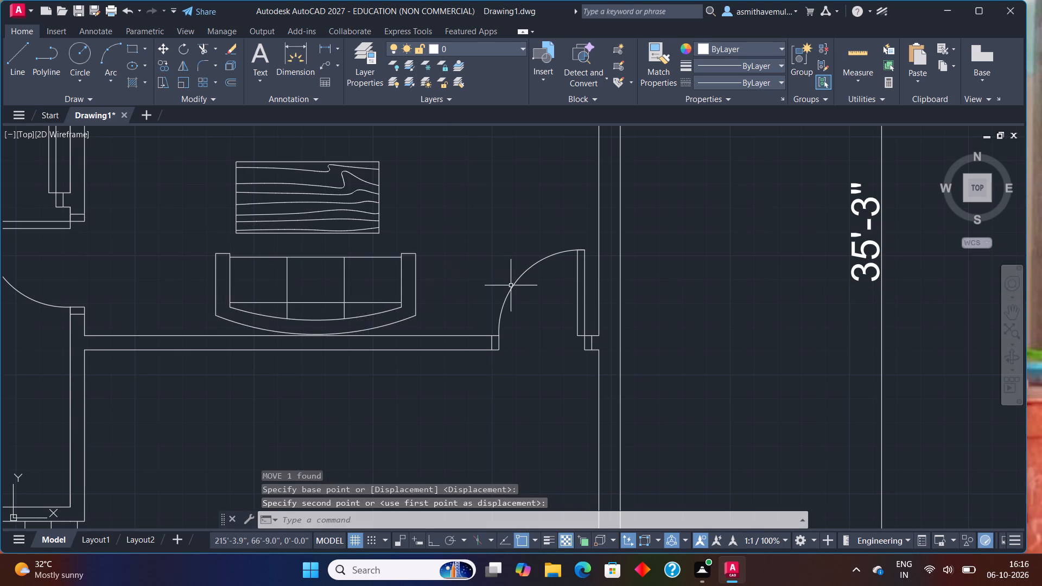
Copy the two-seat sofa once to the empty space just east of the dining set and end the copying.
{"action": "scroll", "coordinate": [512, 288], "scroll_direction": "down", "scroll_amount": 2}
{"action": "middle_click_drag", "start_coordinate": [530, 343], "coordinate": [361, 347]}
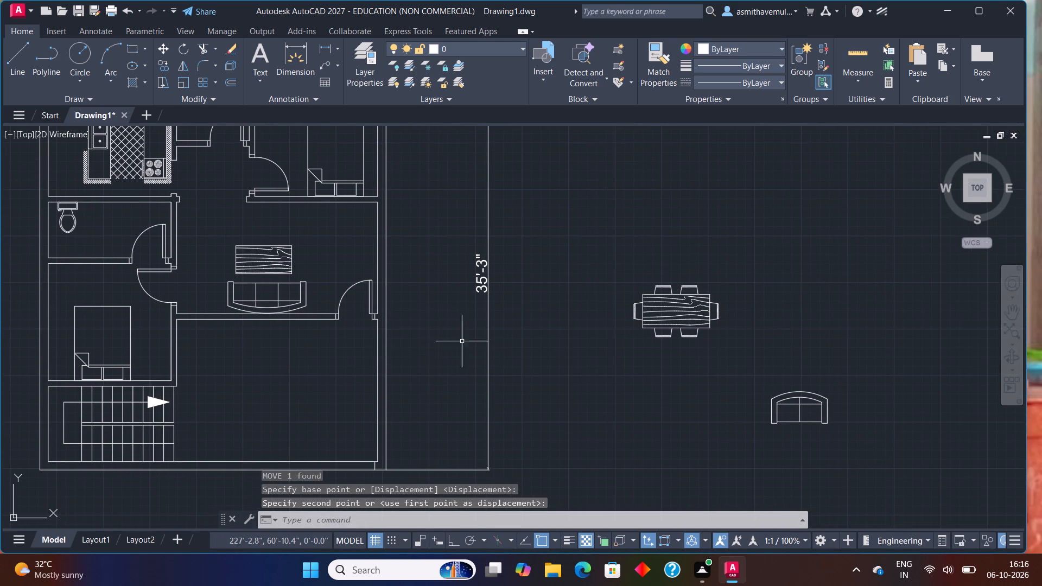
{"action": "left_click_drag", "start_coordinate": [786, 364], "coordinate": [840, 413]}
{"action": "key", "text": "c"}
{"action": "key", "text": "o"}
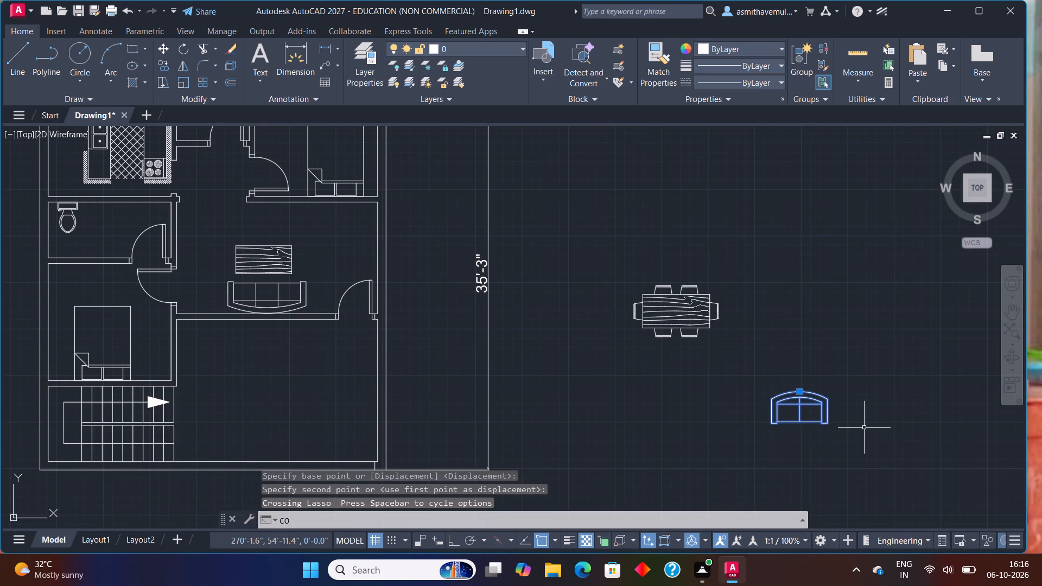
{"action": "key", "text": "p"}
{"action": "key", "text": "y"}
{"action": "key", "text": "Return"}
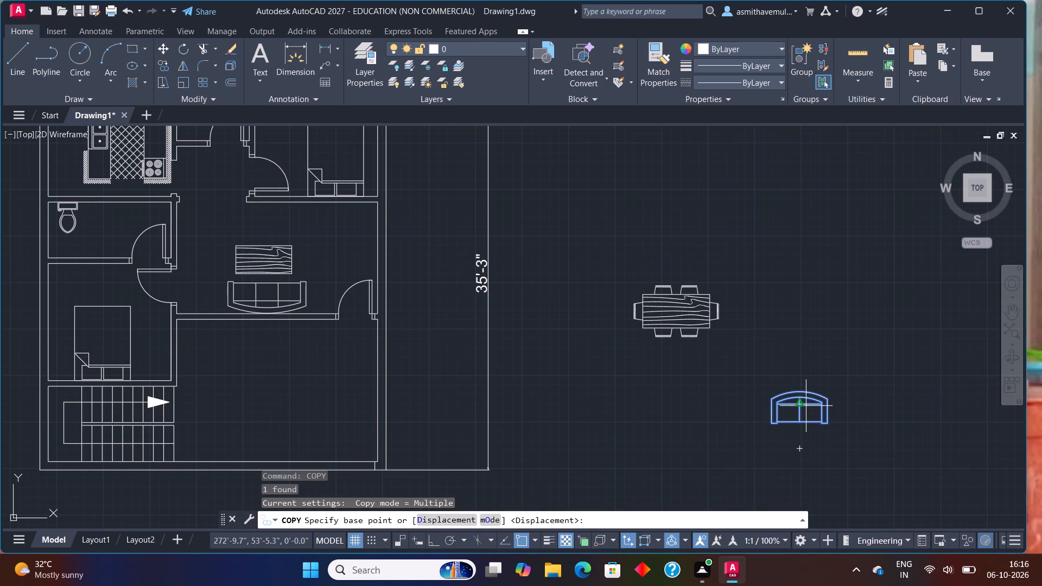
{"action": "left_click_drag", "start_coordinate": [804, 394], "coordinate": [804, 382]}
{"action": "left_click", "coordinate": [784, 310]}
{"action": "key", "text": "Escape"}
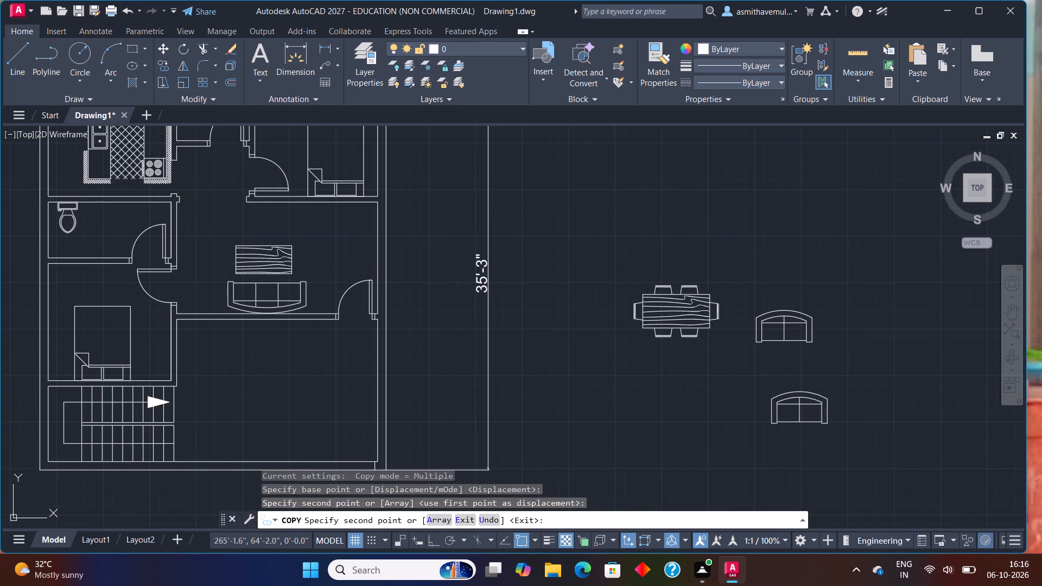
Rotate the southern two-seat sofa 90° counterclockwise about its southeast corner with Ortho on, so it faces east.
{"action": "middle_click_drag", "start_coordinate": [842, 393], "coordinate": [748, 393]}
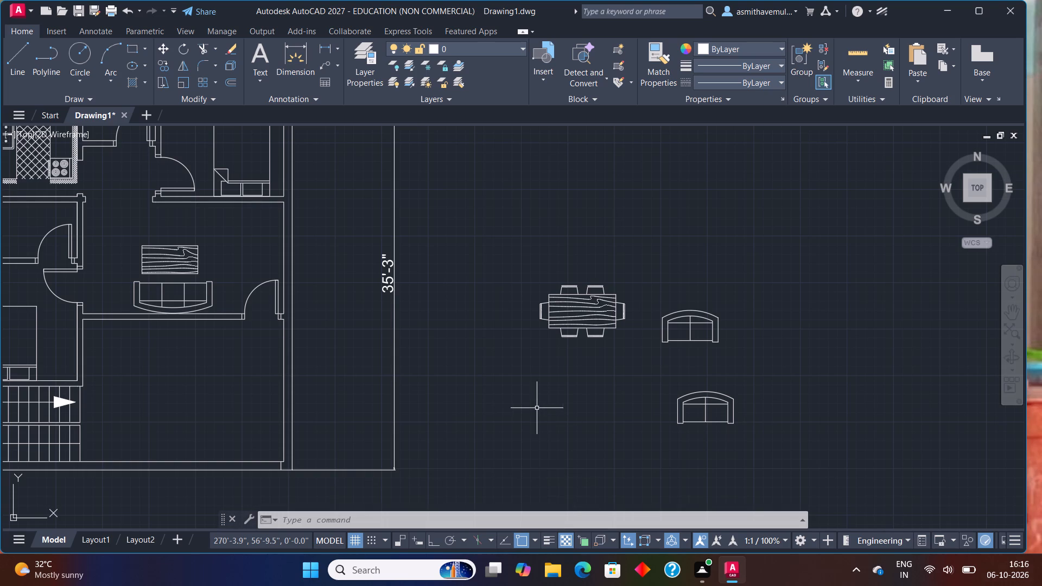
{"action": "middle_click_drag", "start_coordinate": [533, 403], "coordinate": [521, 365]}
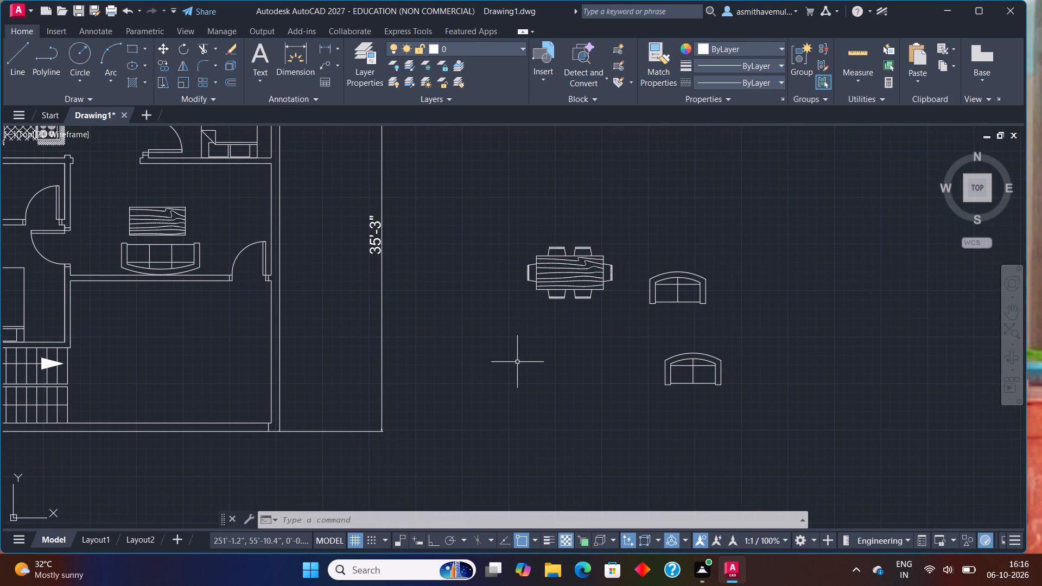
{"action": "left_click_drag", "start_coordinate": [660, 330], "coordinate": [780, 405]}
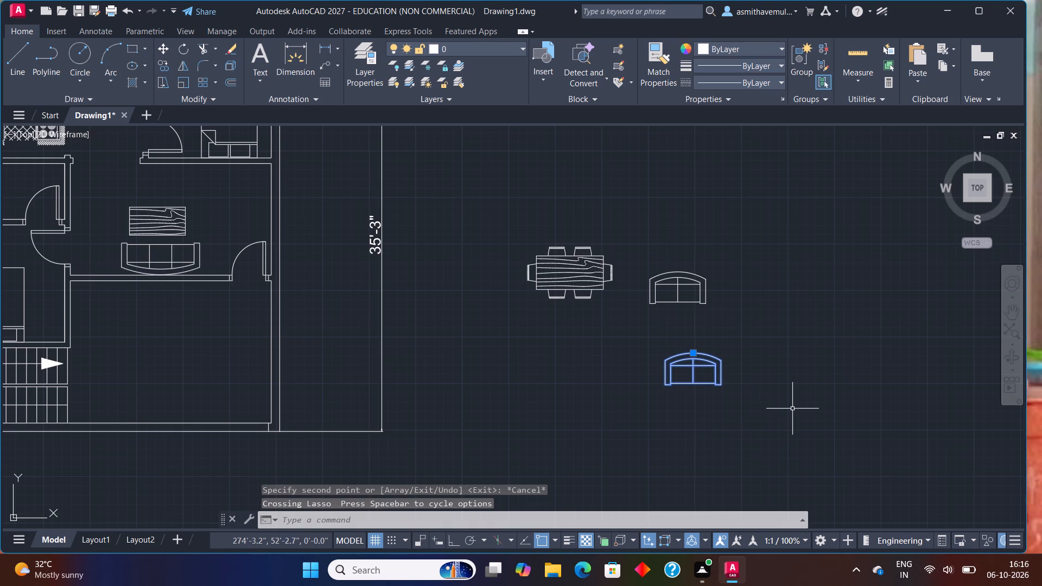
{"action": "type", "text": "RO"}
{"action": "key", "text": "Return"}
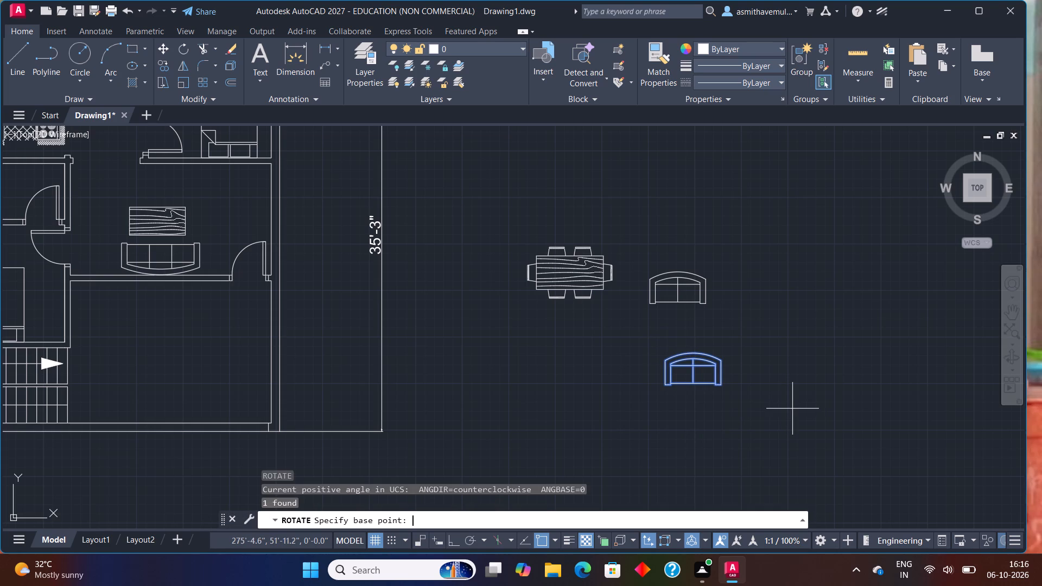
{"action": "left_click", "coordinate": [725, 384]}
{"action": "key", "text": "F8"}
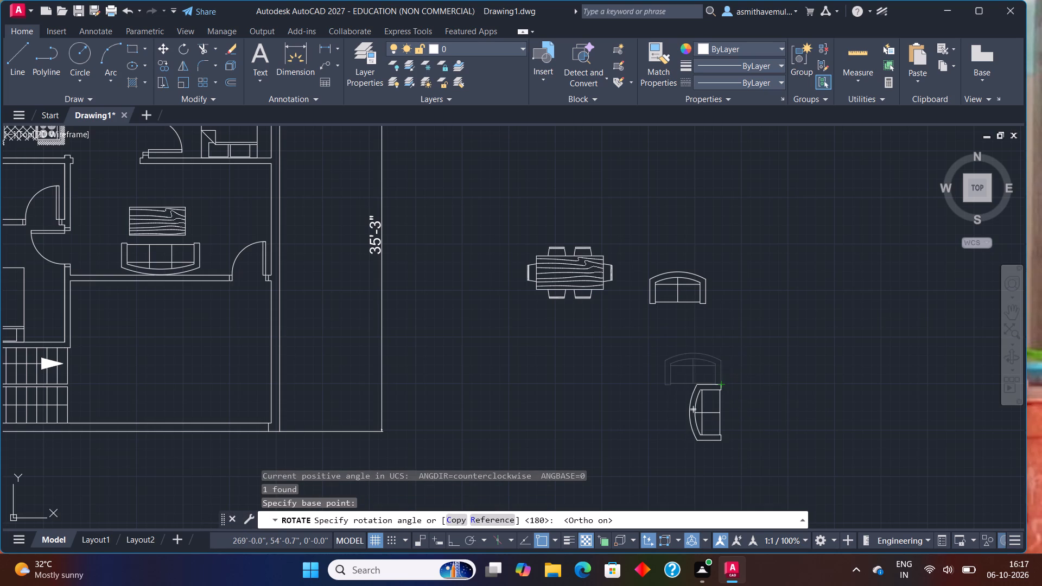
{"action": "left_click", "coordinate": [725, 362]}
Turn Ortho off and move the rotated two-seat sofa by its northeast corner to the west side of the living room table.
{"action": "left_click_drag", "start_coordinate": [777, 381], "coordinate": [746, 397]}
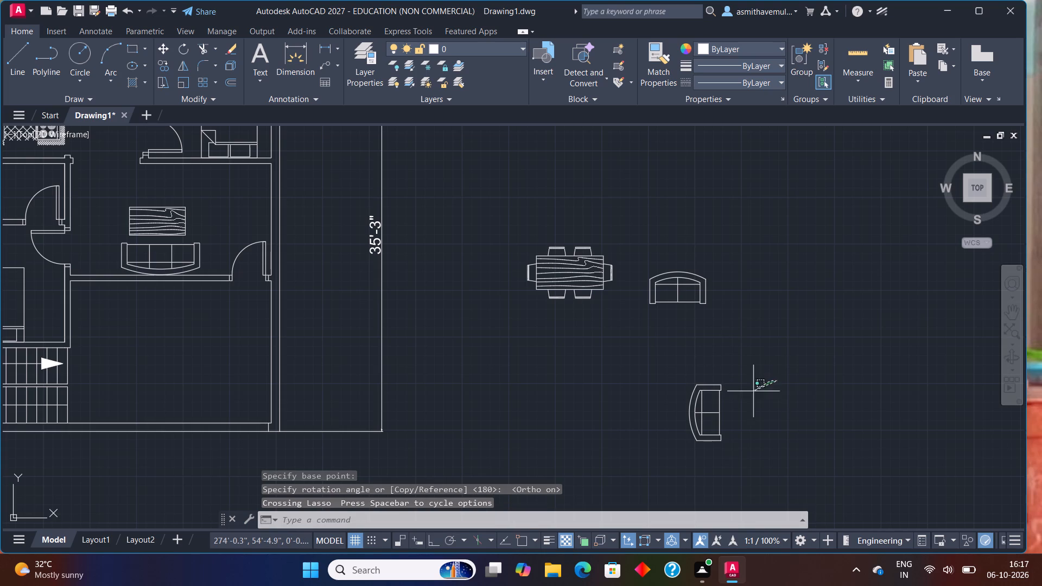
{"action": "left_click_drag", "start_coordinate": [746, 397], "coordinate": [670, 450]}
{"action": "key", "text": "F8"}
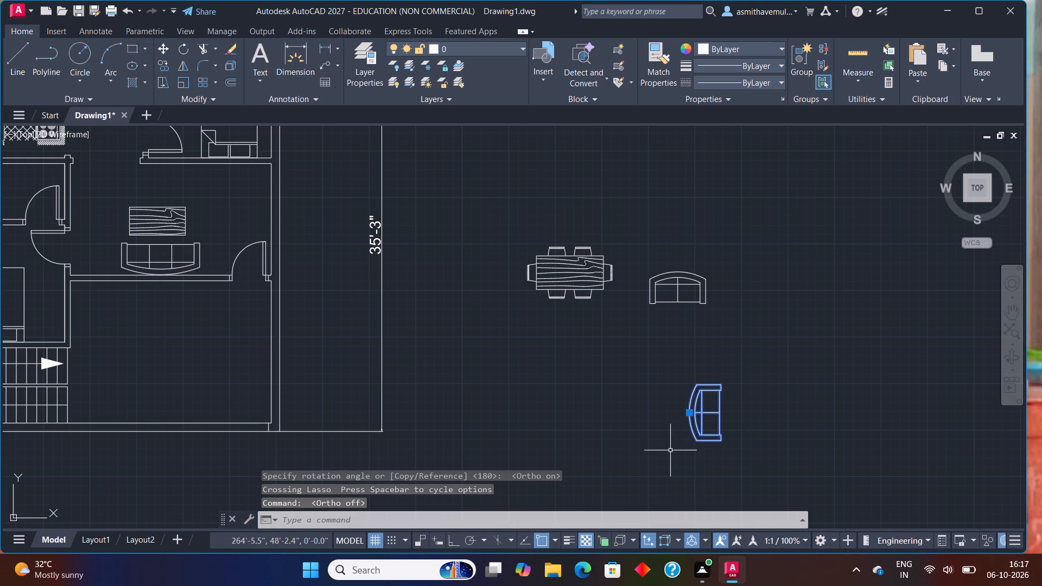
{"action": "key", "text": "m"}
{"action": "key", "text": "Return"}
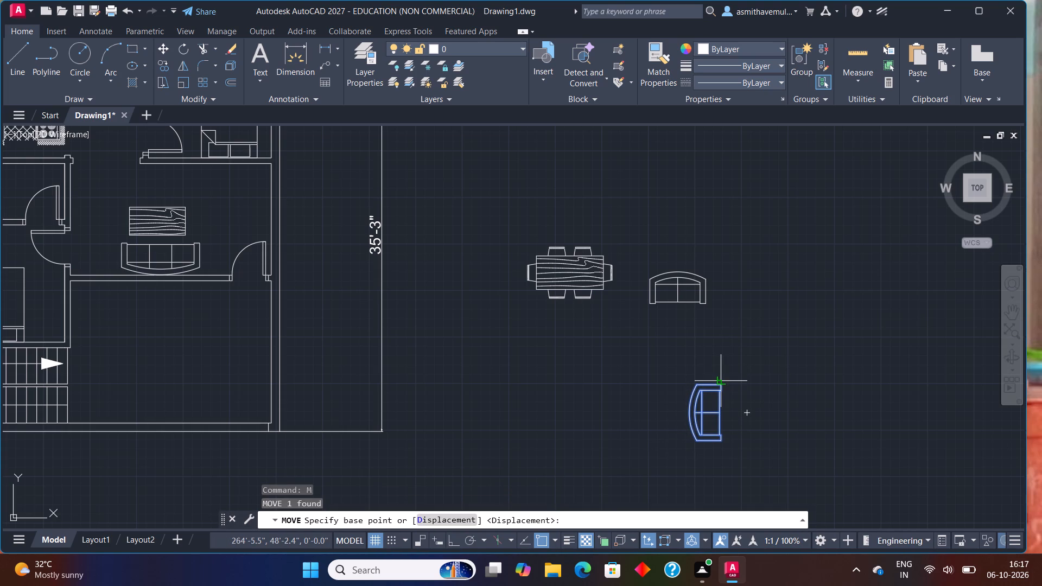
{"action": "left_click", "coordinate": [725, 386]}
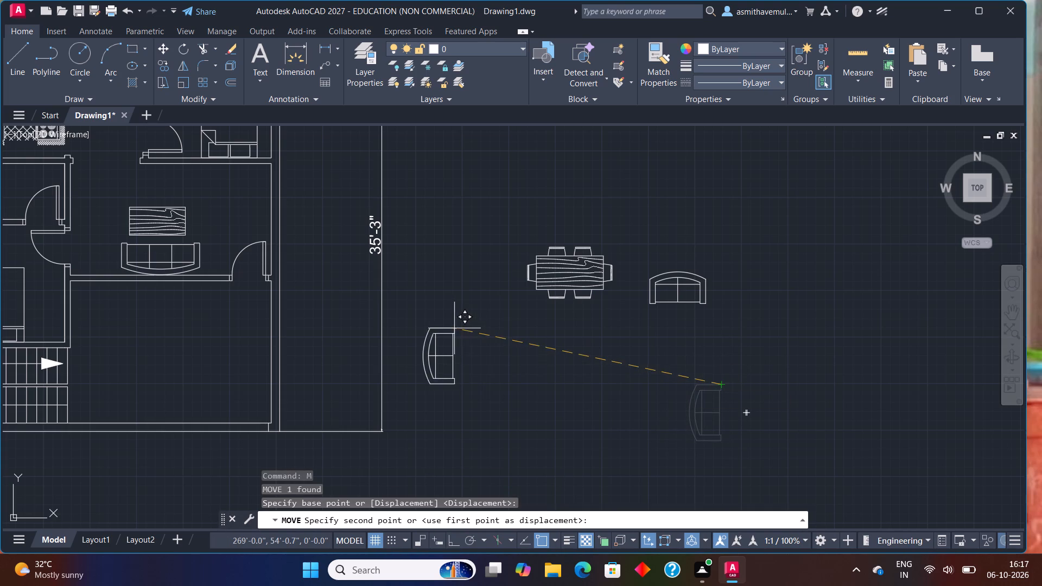
{"action": "middle_click_drag", "start_coordinate": [454, 328], "coordinate": [648, 357]}
{"action": "middle_click_drag", "start_coordinate": [483, 306], "coordinate": [562, 353]}
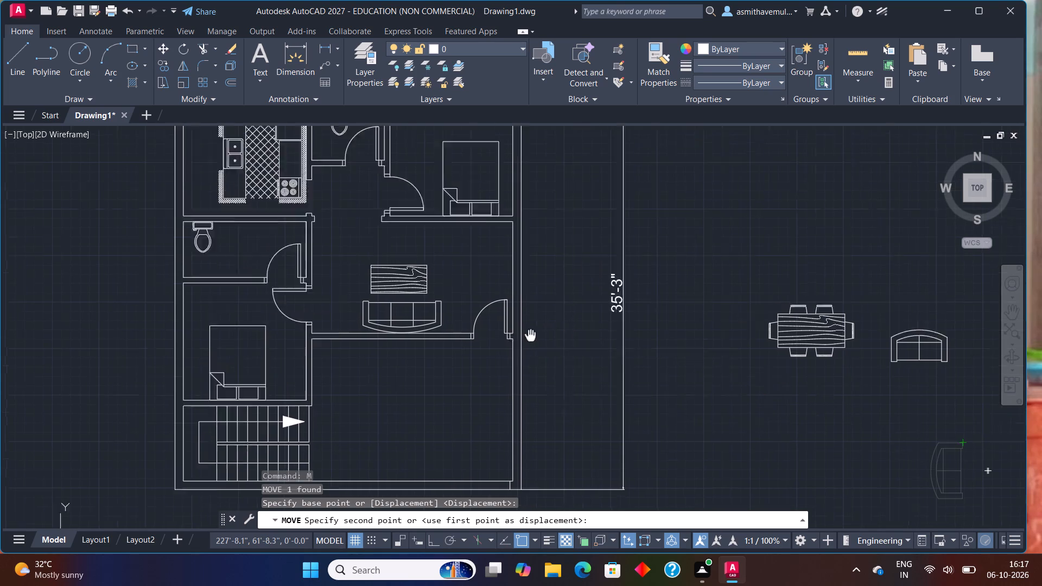
{"action": "middle_click_drag", "start_coordinate": [562, 353], "coordinate": [584, 367]}
{"action": "scroll", "coordinate": [437, 289], "scroll_direction": "up", "scroll_amount": 2}
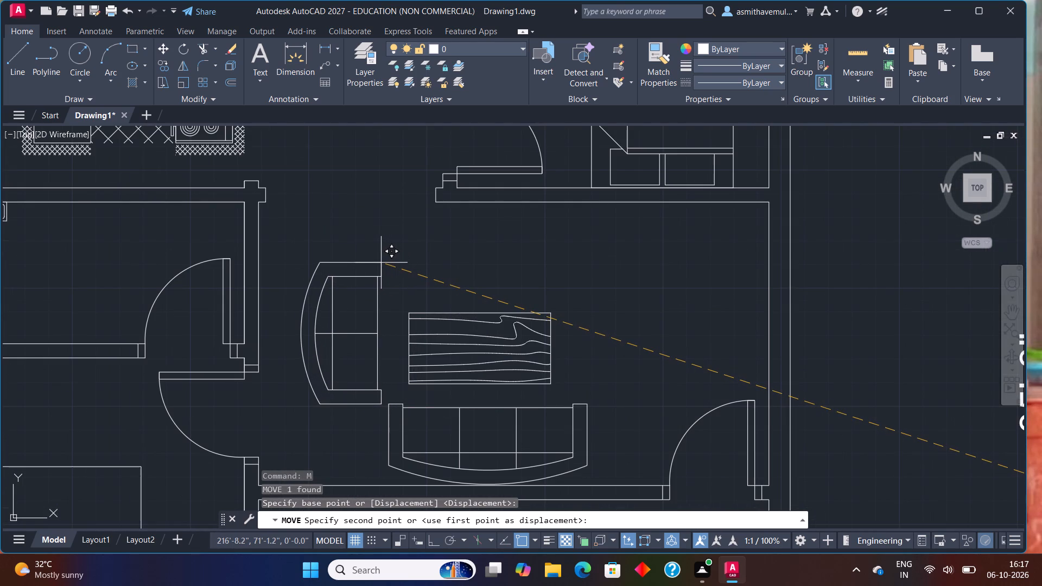
{"action": "left_click", "coordinate": [381, 260]}
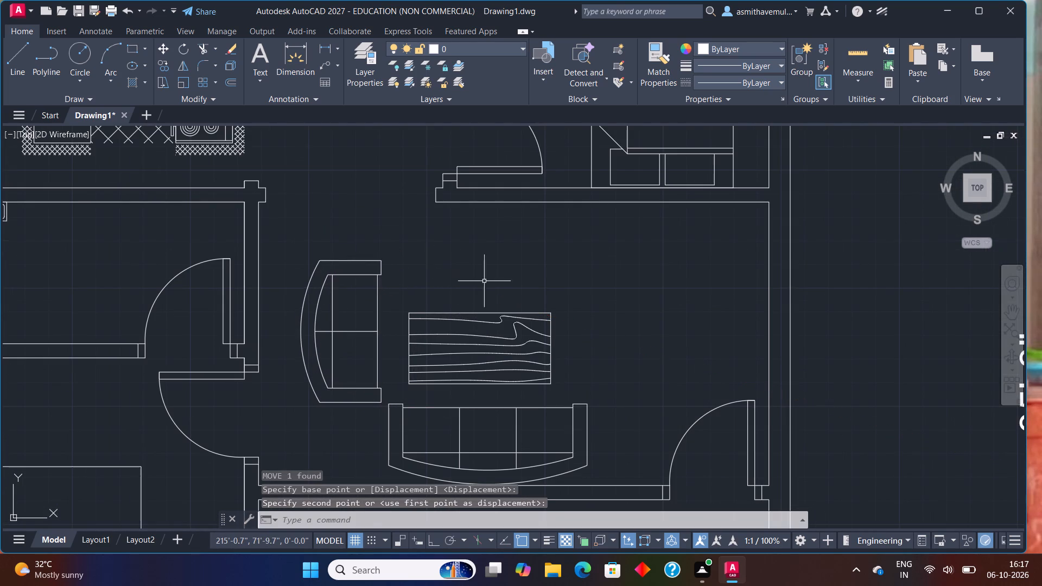
Rotate the two-seat sofa beside the dining set 90° clockwise about its southeast corner with Ortho on, so it faces west.
{"action": "scroll", "coordinate": [589, 307], "scroll_direction": "down", "scroll_amount": 3}
{"action": "middle_click_drag", "start_coordinate": [691, 361], "coordinate": [624, 346]}
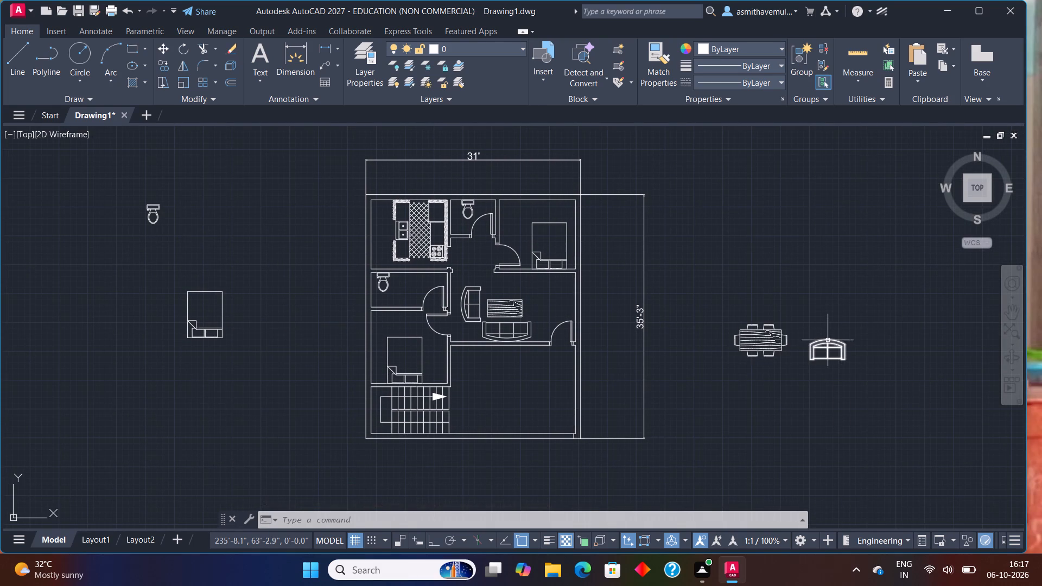
{"action": "left_click_drag", "start_coordinate": [830, 324], "coordinate": [826, 392]}
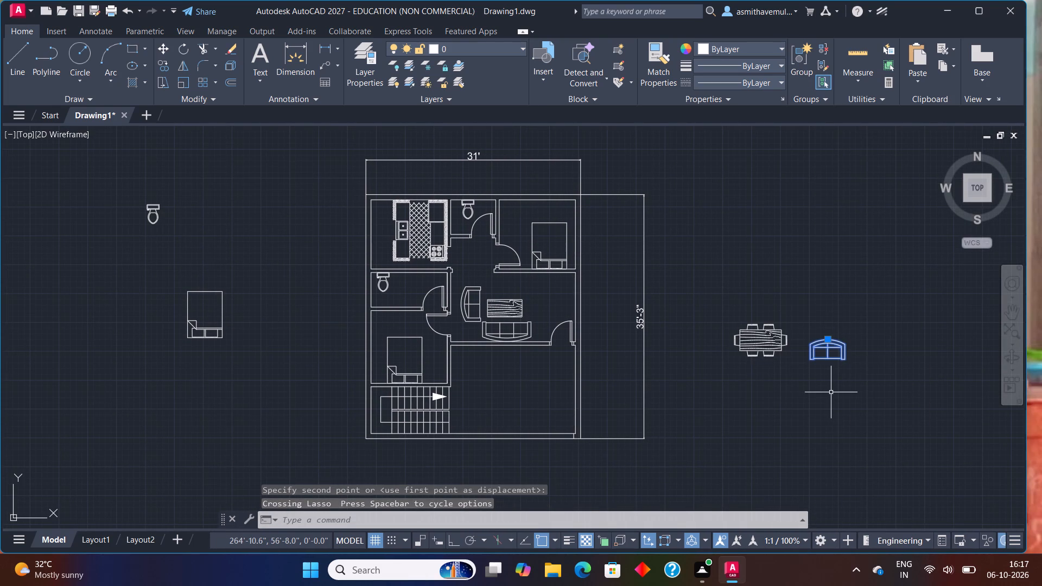
{"action": "key", "text": "r"}
{"action": "key", "text": "o"}
{"action": "key", "text": "Return"}
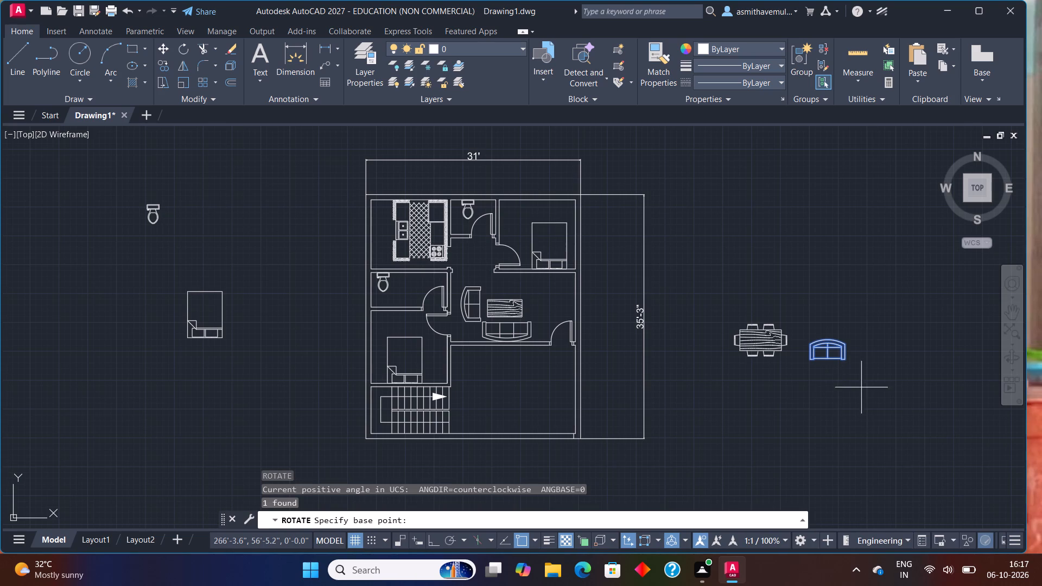
{"action": "left_click", "coordinate": [847, 359]}
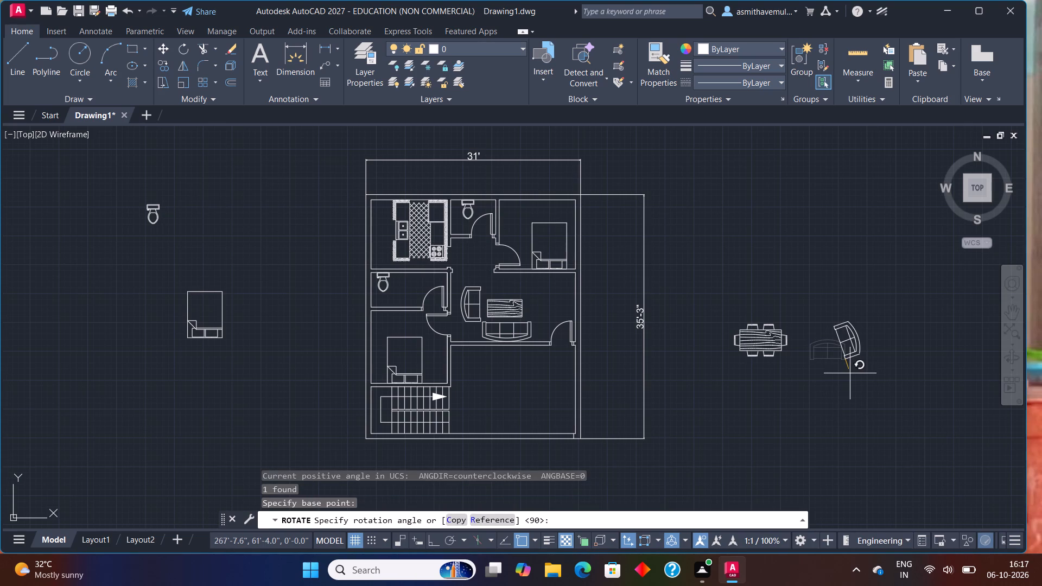
{"action": "key", "text": "F8"}
{"action": "left_click", "coordinate": [850, 374]}
Turn Ortho off and move the rotated two-seat sofa by its southwest corner to the east side of the living room table.
{"action": "left_click_drag", "start_coordinate": [865, 338], "coordinate": [850, 336]}
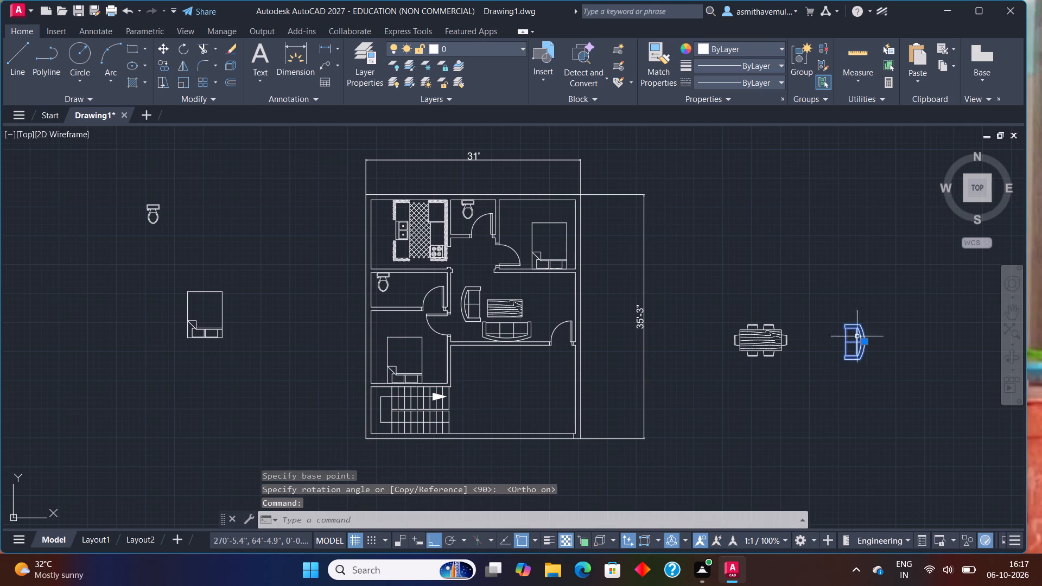
{"action": "left_click_drag", "start_coordinate": [850, 336], "coordinate": [812, 358]}
{"action": "key", "text": "m"}
{"action": "key", "text": "Return"}
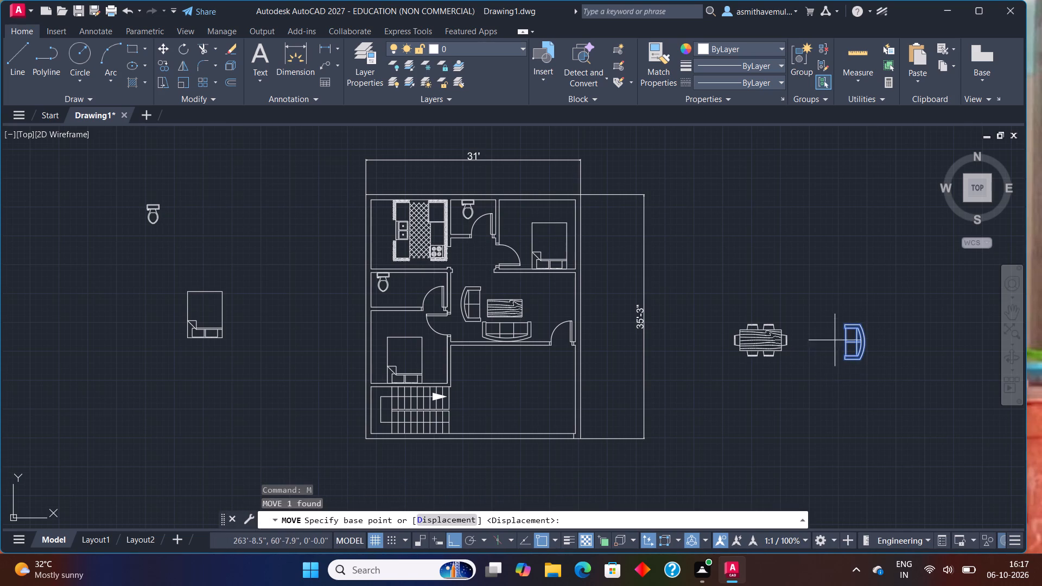
{"action": "left_click", "coordinate": [847, 356]}
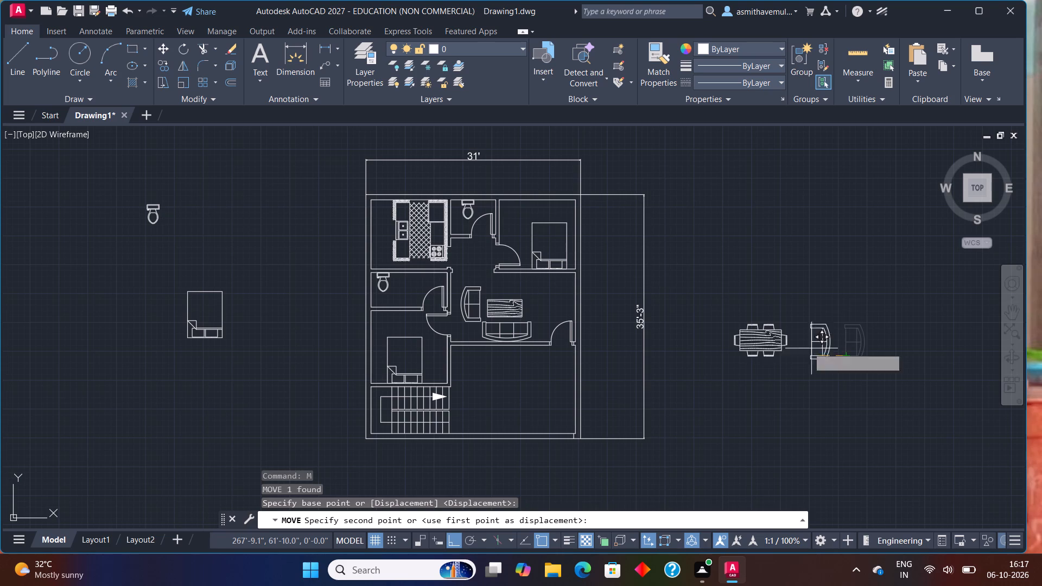
{"action": "key", "text": "F8"}
{"action": "scroll", "coordinate": [509, 317], "scroll_direction": "up", "scroll_amount": 1}
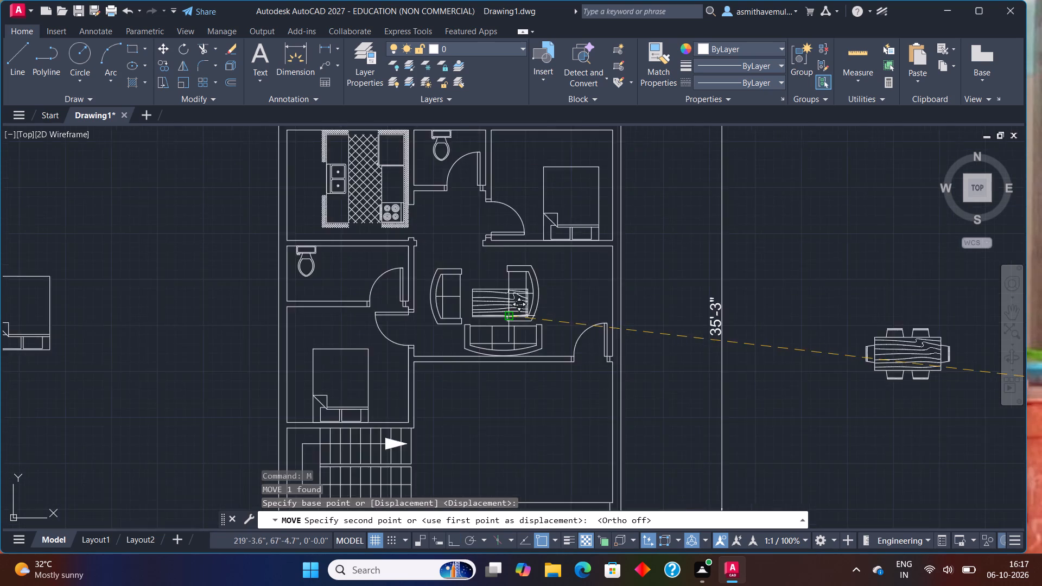
{"action": "scroll", "coordinate": [509, 317], "scroll_direction": "up", "scroll_amount": 2}
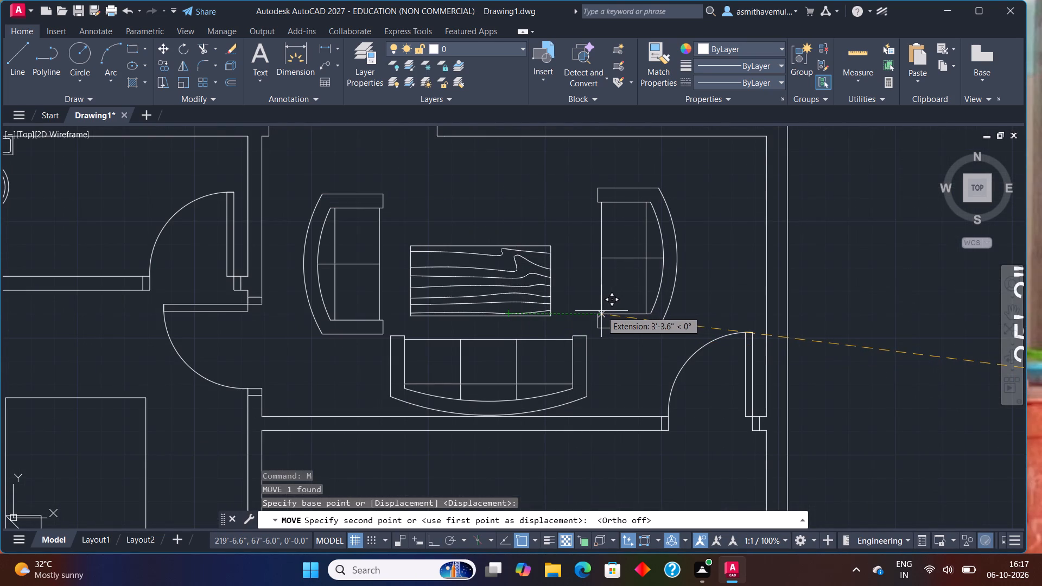
{"action": "left_click", "coordinate": [594, 320]}
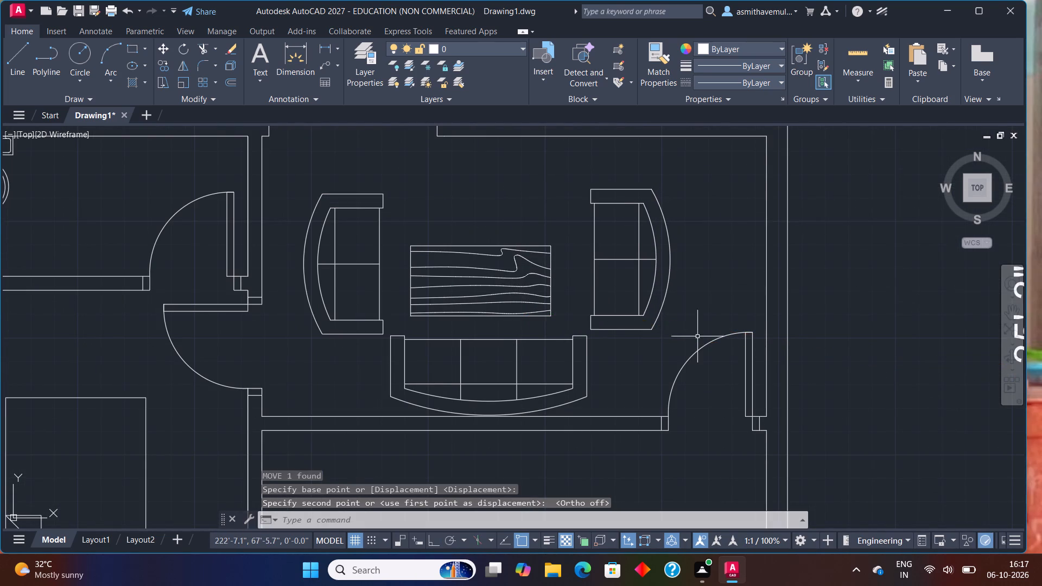
Erase the spare dining set, toilet and bed blocks lying outside the floor plan.
{"action": "scroll", "coordinate": [728, 337], "scroll_direction": "down", "scroll_amount": 3}
{"action": "middle_click_drag", "start_coordinate": [739, 377], "coordinate": [701, 335]}
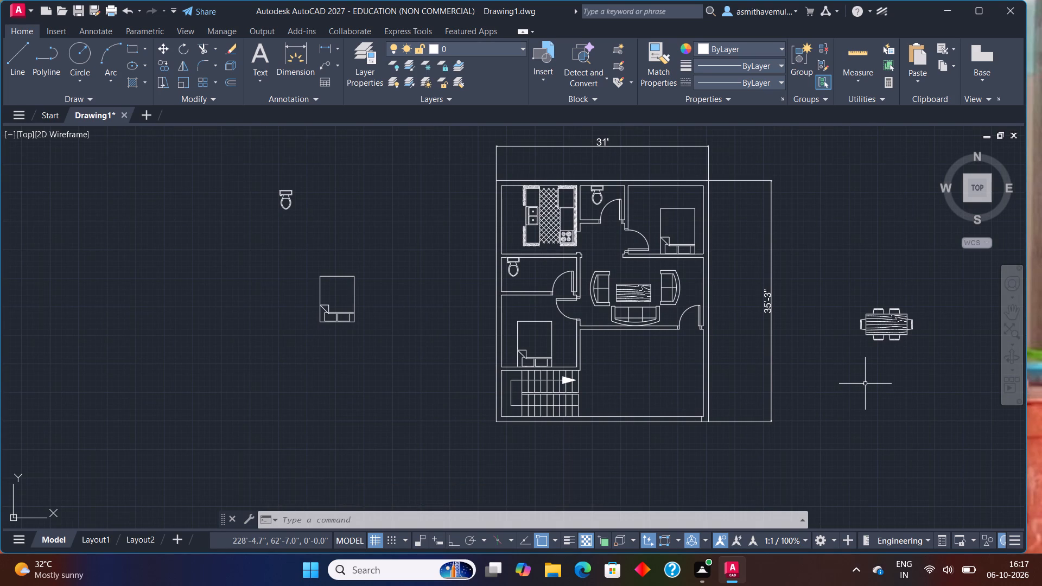
{"action": "middle_click_drag", "start_coordinate": [777, 353], "coordinate": [691, 359]}
{"action": "left_click_drag", "start_coordinate": [771, 279], "coordinate": [770, 279]}
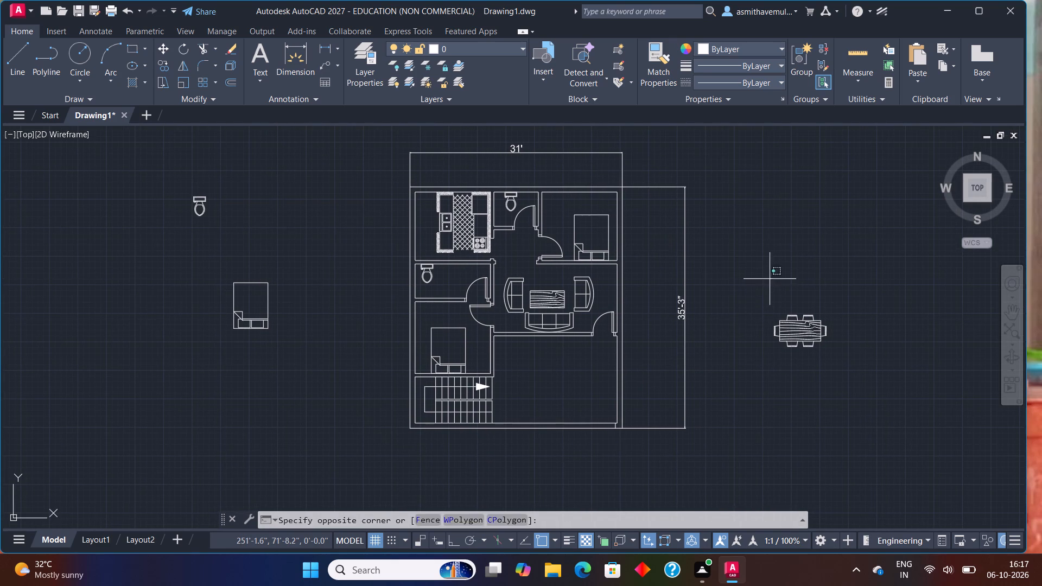
{"action": "left_click_drag", "start_coordinate": [770, 279], "coordinate": [867, 346]}
{"action": "key", "text": "Delete"}
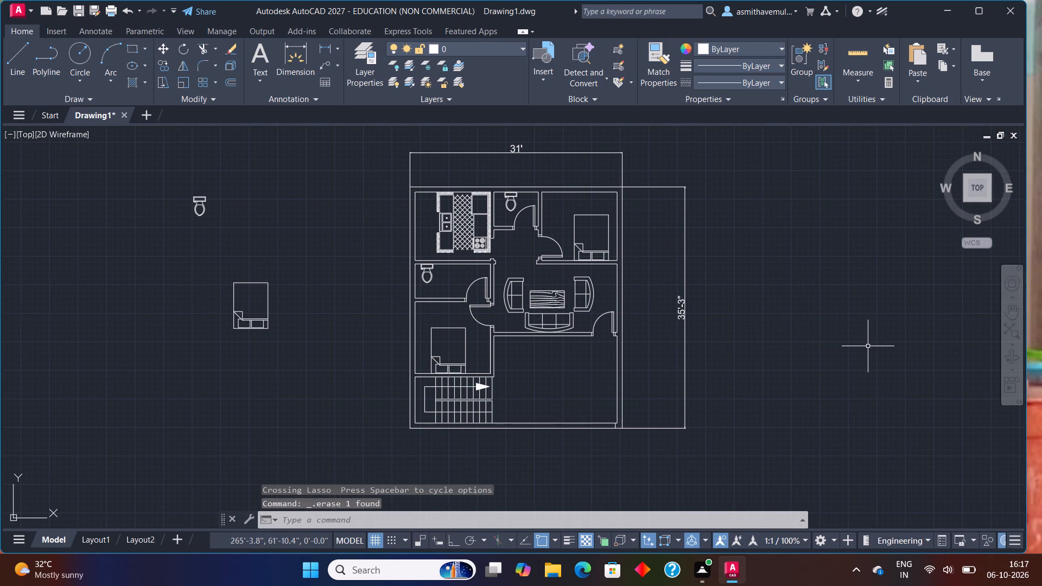
{"action": "left_click_drag", "start_coordinate": [255, 174], "coordinate": [238, 337]}
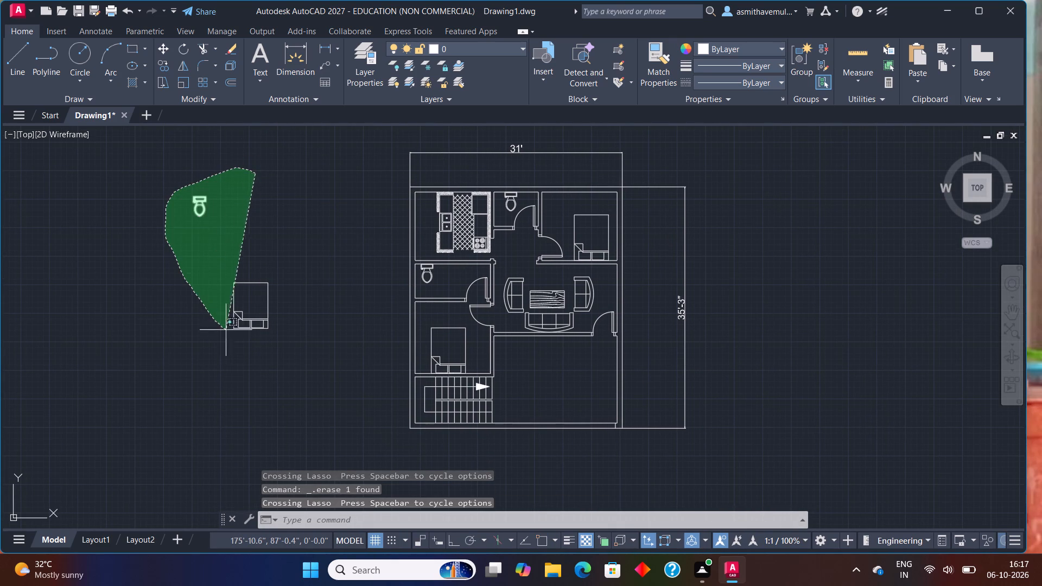
{"action": "left_click_drag", "start_coordinate": [238, 337], "coordinate": [316, 342]}
{"action": "key", "text": "Delete"}
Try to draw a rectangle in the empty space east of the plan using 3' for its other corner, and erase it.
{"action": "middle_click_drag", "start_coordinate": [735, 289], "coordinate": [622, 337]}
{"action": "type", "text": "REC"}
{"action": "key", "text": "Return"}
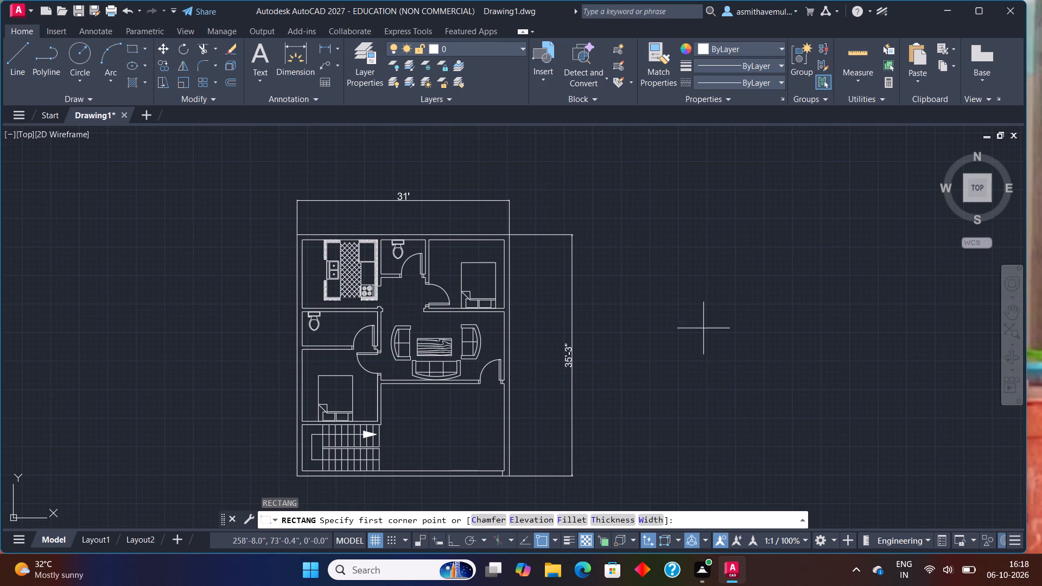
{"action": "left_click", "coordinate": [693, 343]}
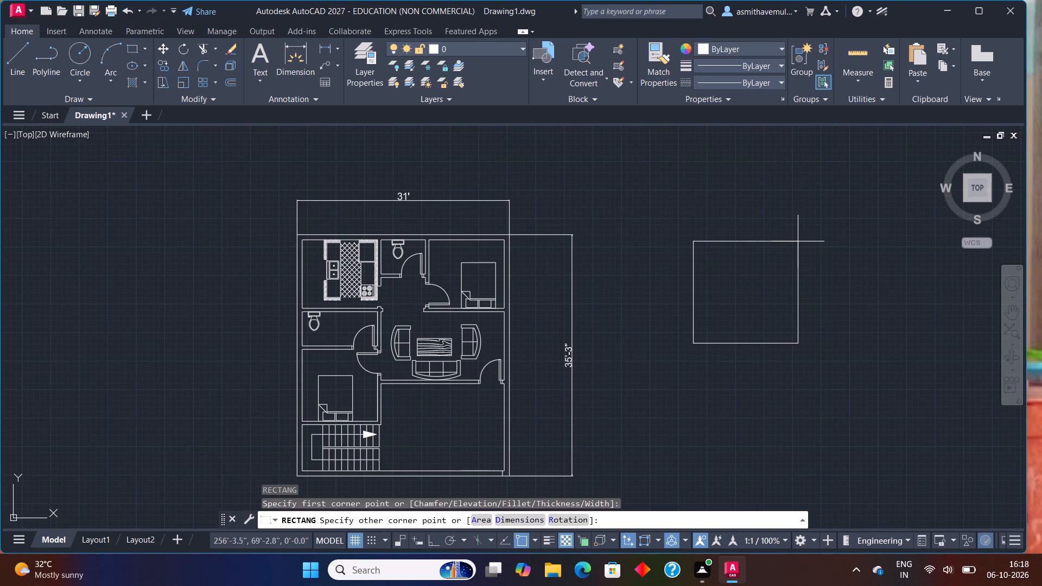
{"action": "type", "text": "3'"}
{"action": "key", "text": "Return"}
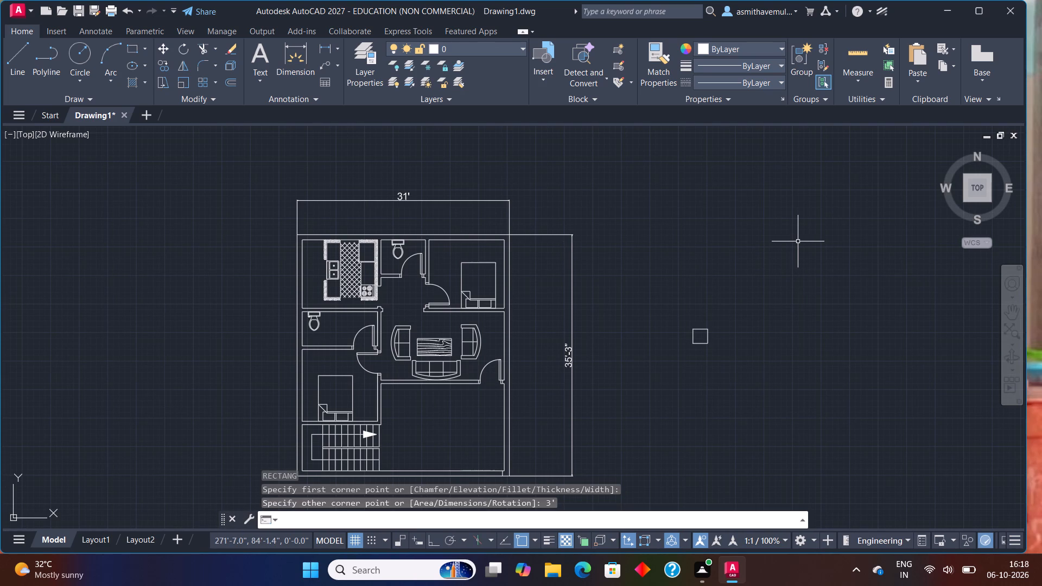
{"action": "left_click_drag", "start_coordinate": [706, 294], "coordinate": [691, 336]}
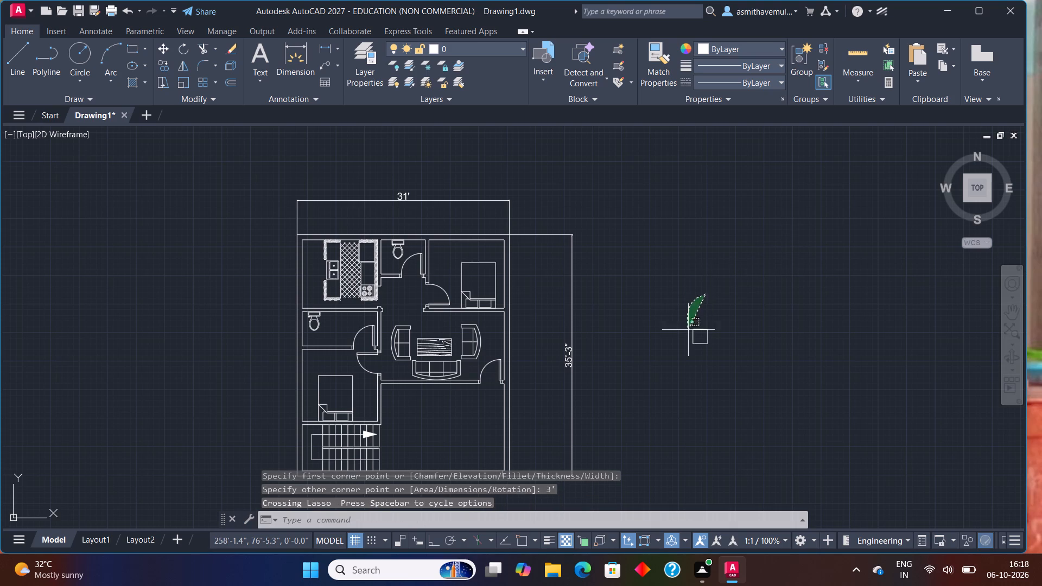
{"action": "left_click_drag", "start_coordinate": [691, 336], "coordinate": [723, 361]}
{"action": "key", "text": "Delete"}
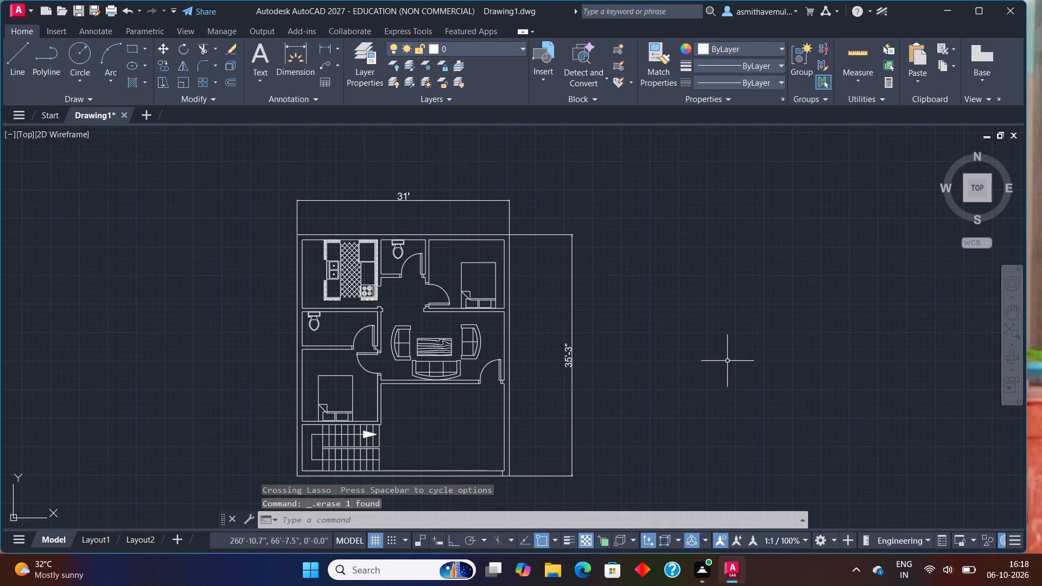
Start a new rectangle in the empty space east of the plan by placing its first corner.
{"action": "type", "text": "REC"}
{"action": "key", "text": "Return"}
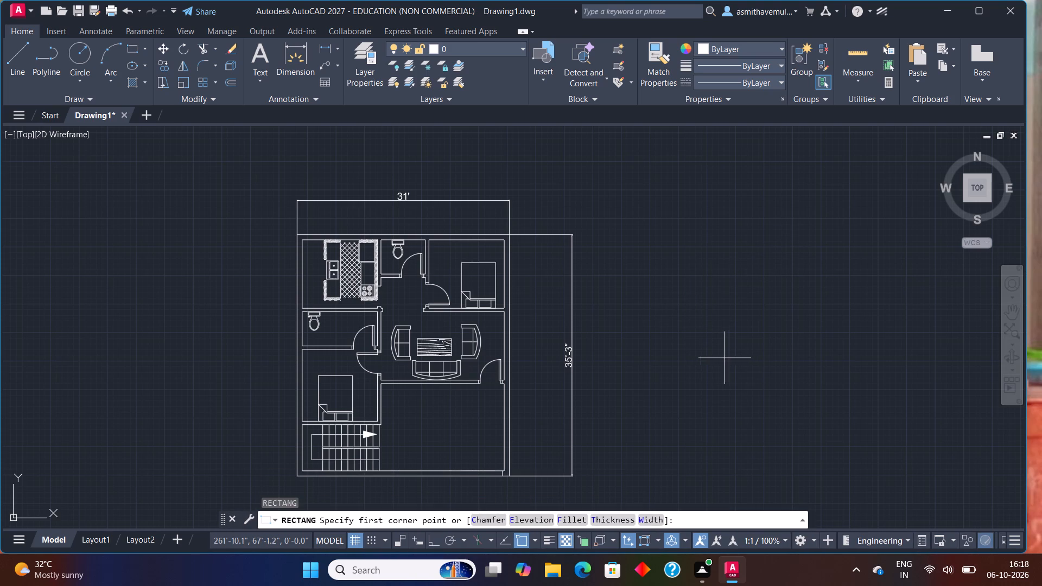
{"action": "left_click", "coordinate": [691, 396]}
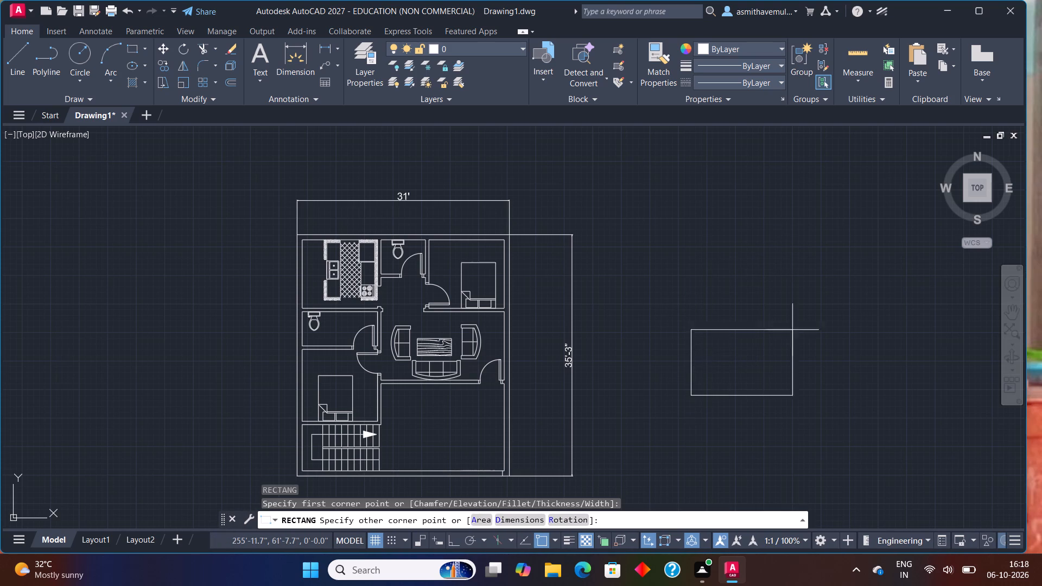
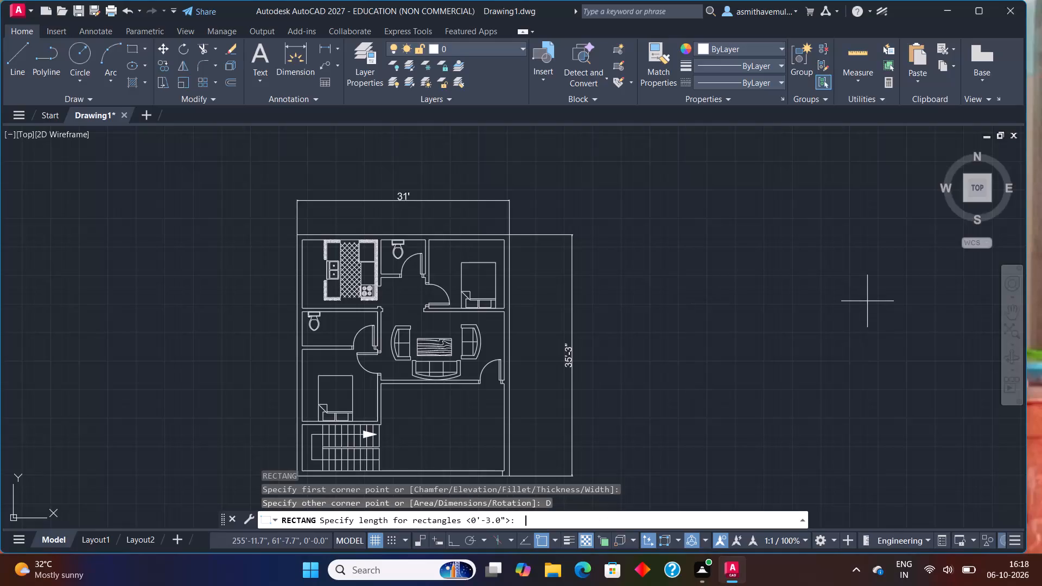
Give the rectangle a length of 3' and a width of 9" and place it in the empty space east of the plan.
{"action": "type", "text": "3'"}
{"action": "key", "text": "Return"}
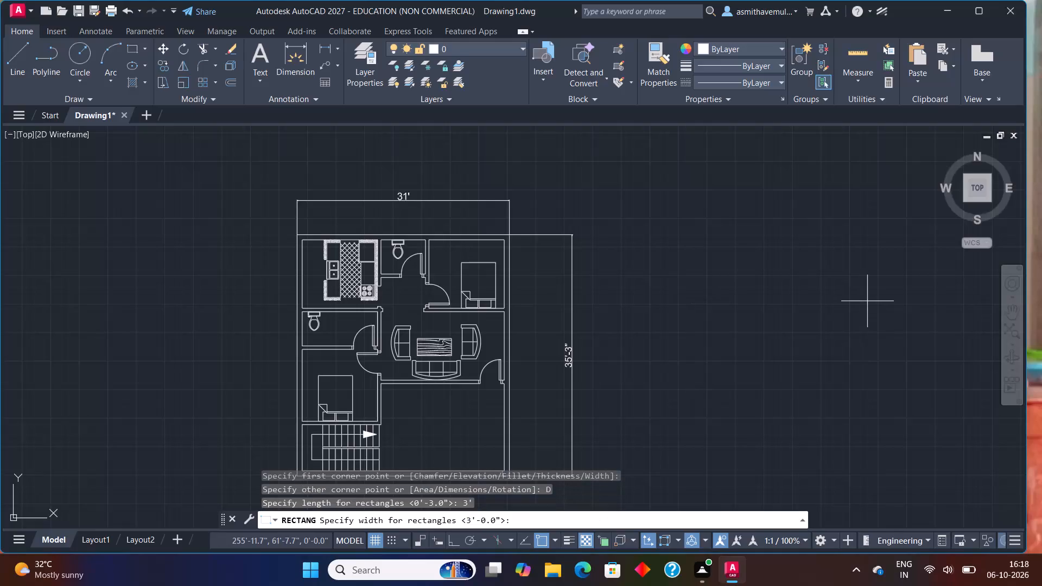
{"action": "type", "text": "9\""}
{"action": "key", "text": "Return"}
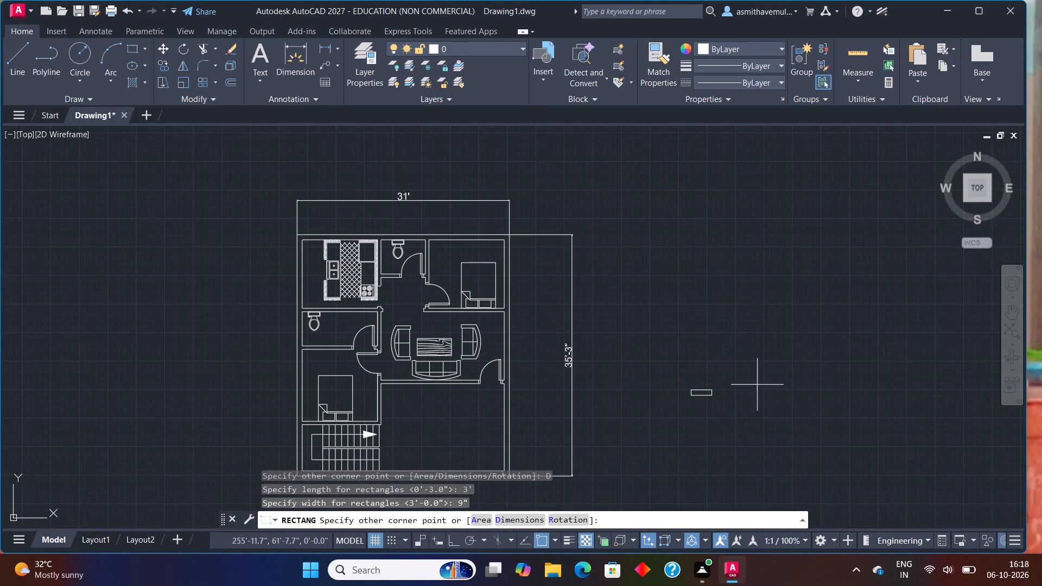
{"action": "scroll", "coordinate": [733, 377], "scroll_direction": "up", "scroll_amount": 2}
{"action": "left_click", "coordinate": [729, 393]}
Draw a horizontal line inside the 3' by 9" rectangle from the midpoint of its west side to the midpoint of its east side.
{"action": "middle_click_drag", "start_coordinate": [722, 422], "coordinate": [760, 379]}
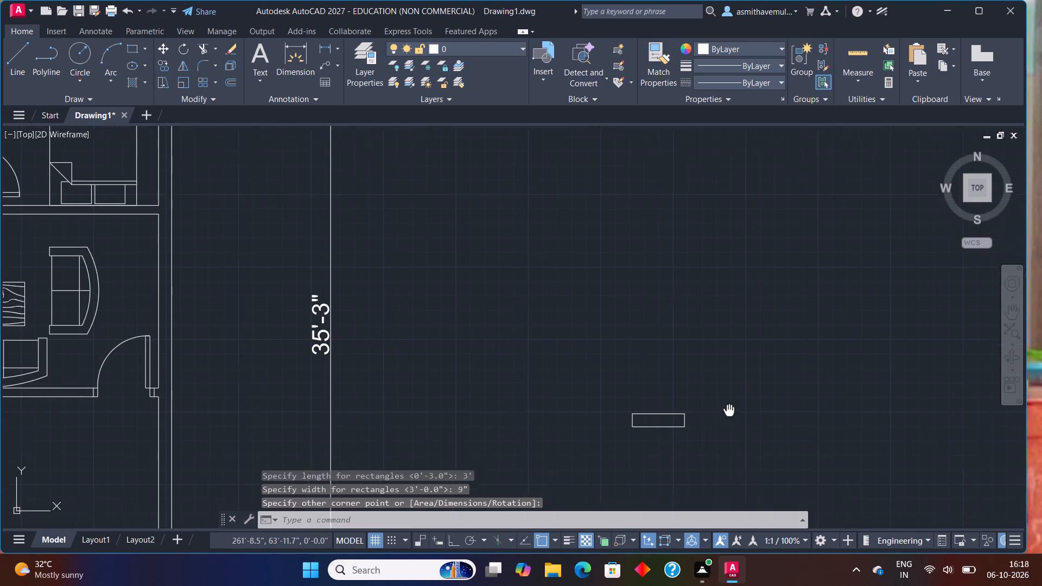
{"action": "middle_click_drag", "start_coordinate": [760, 379], "coordinate": [852, 311]}
{"action": "scroll", "coordinate": [847, 317], "scroll_direction": "up", "scroll_amount": 1}
{"action": "key", "text": "l"}
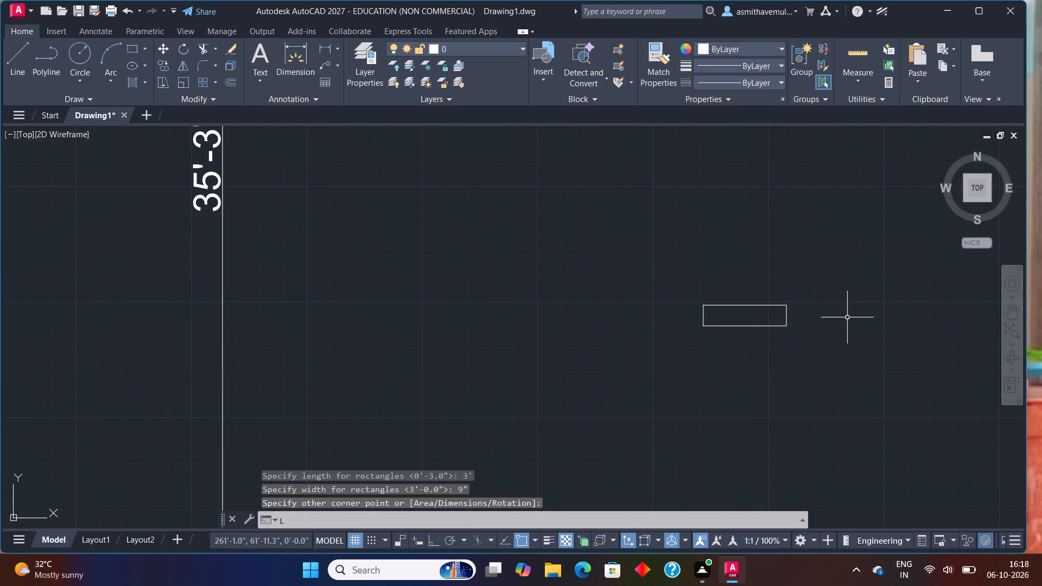
{"action": "key", "text": "Return"}
{"action": "scroll", "coordinate": [710, 317], "scroll_direction": "up", "scroll_amount": 2}
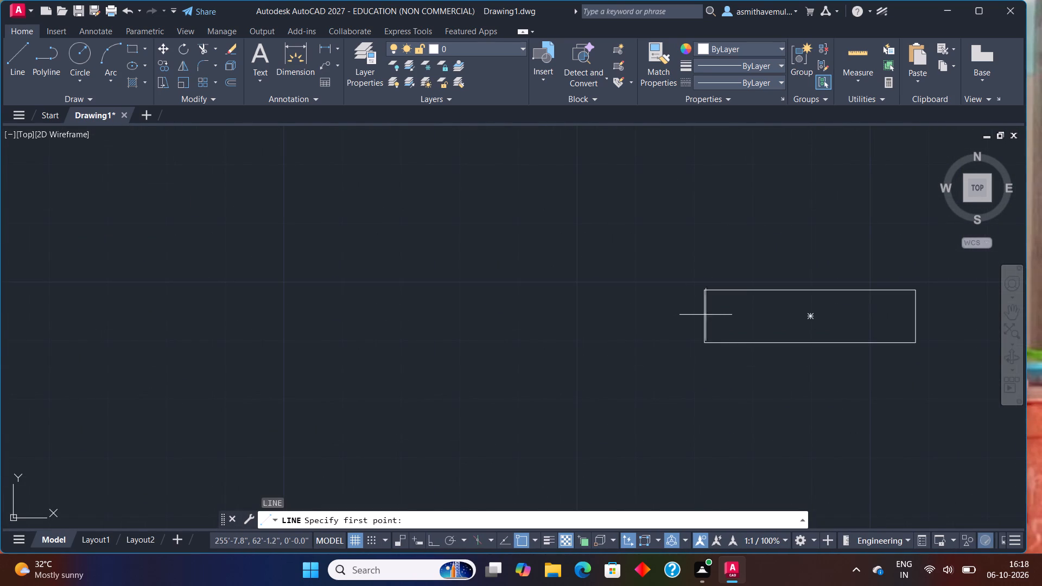
{"action": "left_click_drag", "start_coordinate": [704, 314], "coordinate": [710, 315]}
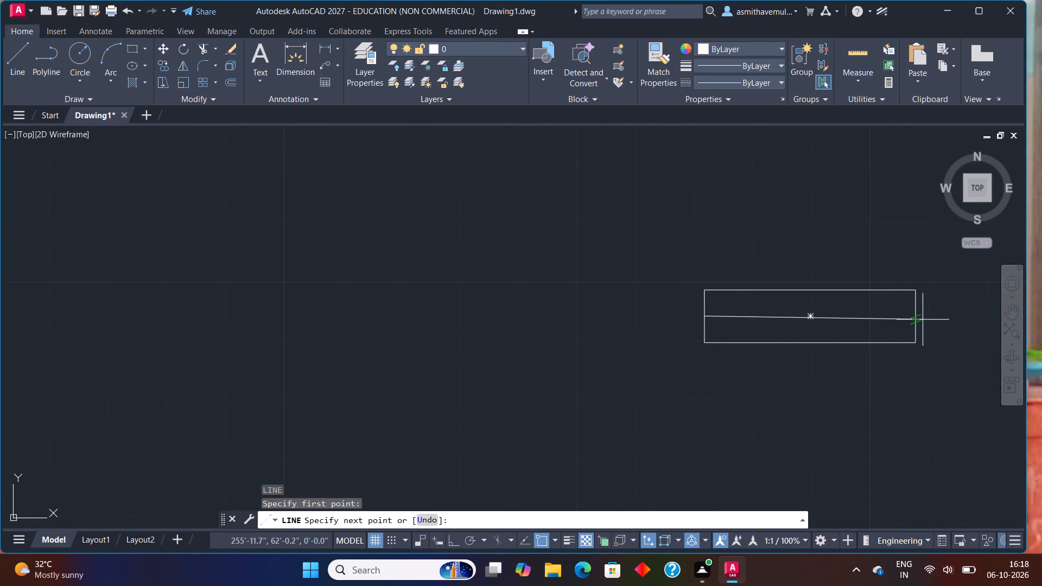
{"action": "left_click", "coordinate": [914, 317]}
{"action": "key", "text": "Escape"}
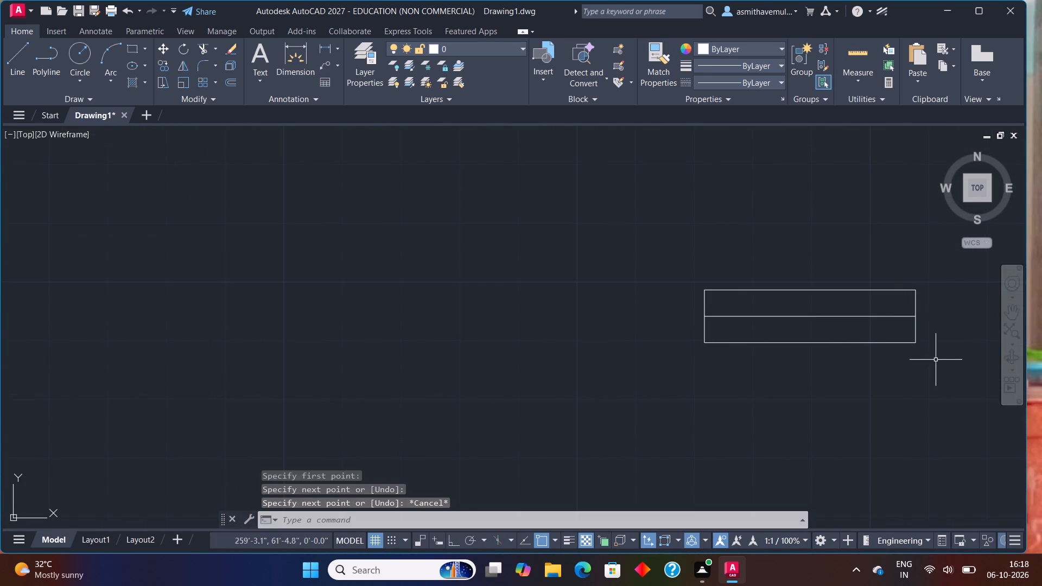
Explode the 3' by 9" rectangle into separate lines.
{"action": "left_click", "coordinate": [910, 343]}
{"action": "key", "text": "x"}
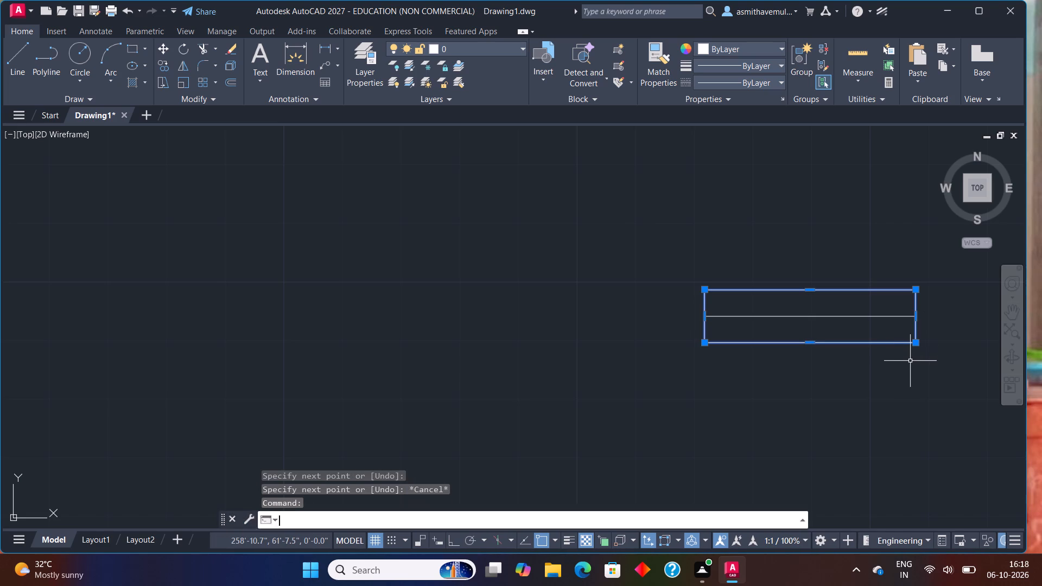
{"action": "key", "text": "Return"}
Offset by 3" the rectangle's centre line toward the south, and its east and west sides outward.
{"action": "key", "text": "o"}
{"action": "key", "text": "Return"}
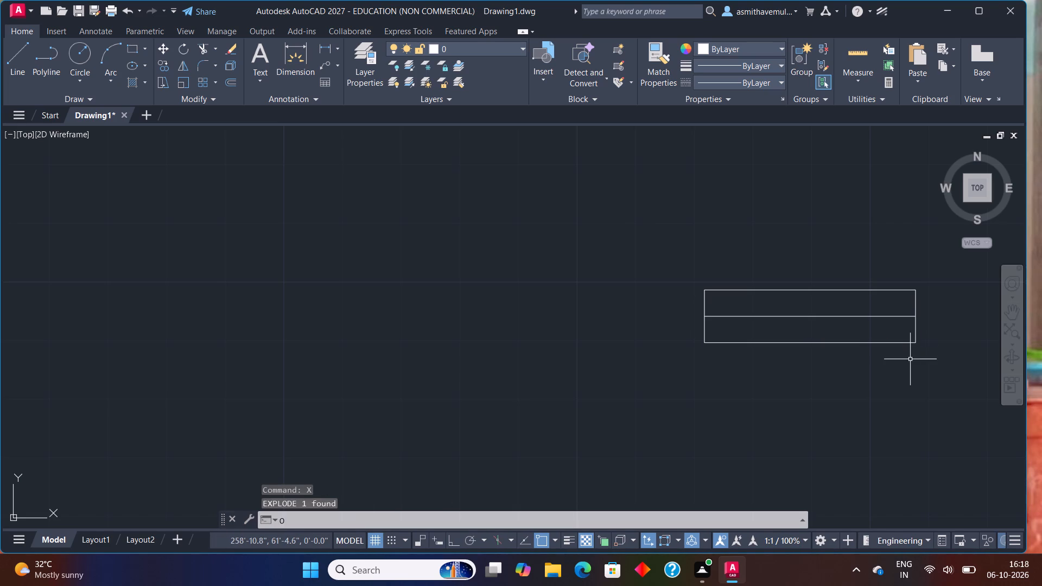
{"action": "key", "text": "3"}
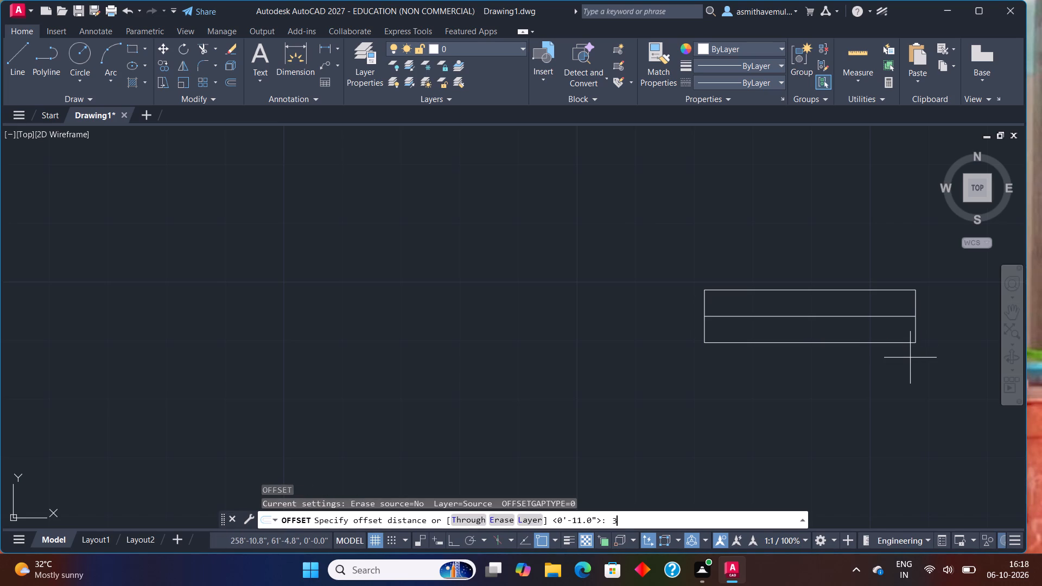
{"action": "key", "text": "shift+quotedbl"}
{"action": "key", "text": "Return"}
{"action": "left_click", "coordinate": [894, 316]}
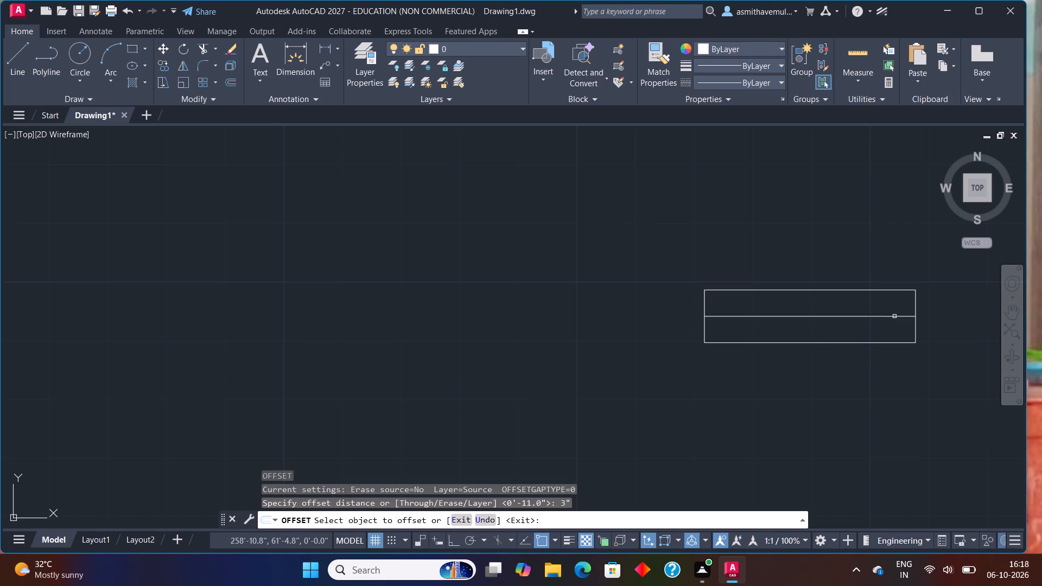
{"action": "left_click", "coordinate": [898, 329]}
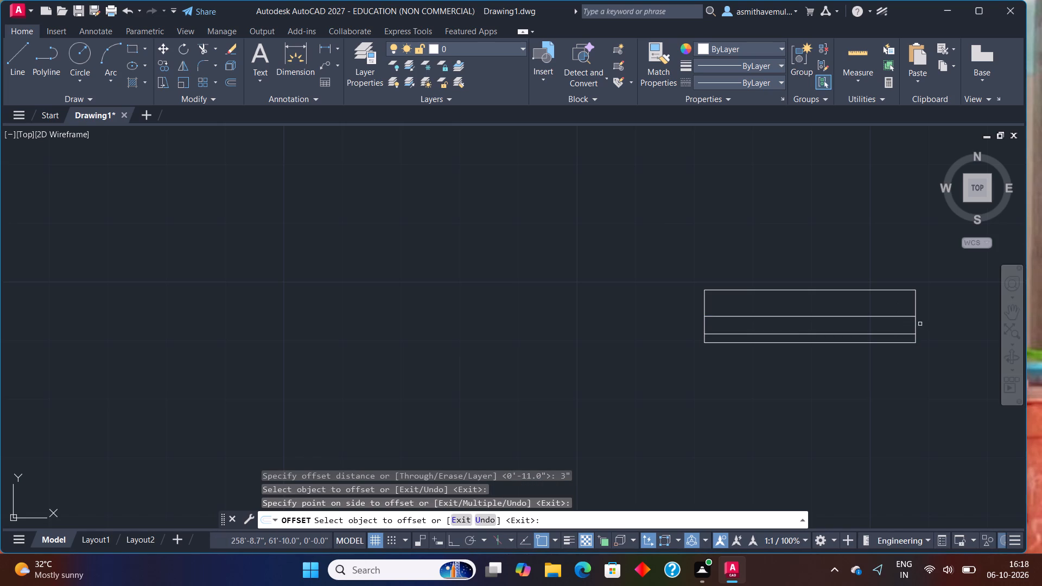
{"action": "left_click", "coordinate": [915, 327]}
{"action": "left_click", "coordinate": [930, 327]}
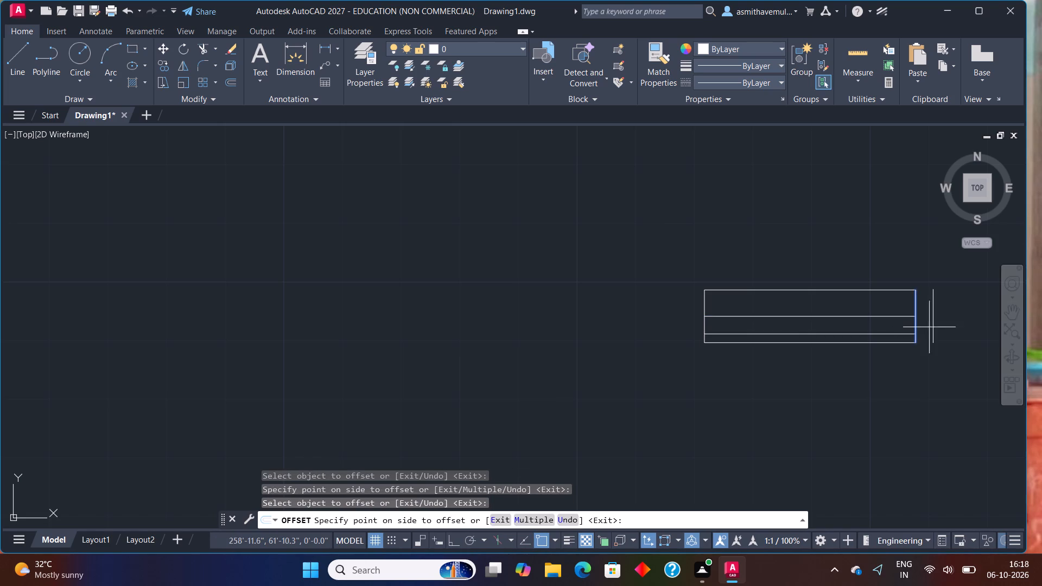
{"action": "left_click", "coordinate": [704, 326]}
{"action": "left_click", "coordinate": [664, 324]}
{"action": "key", "text": "Escape"}
Move the whole window symbol by the south end of its east line to just east of the 35'-3" dimension.
{"action": "left_click_drag", "start_coordinate": [930, 289], "coordinate": [908, 278]}
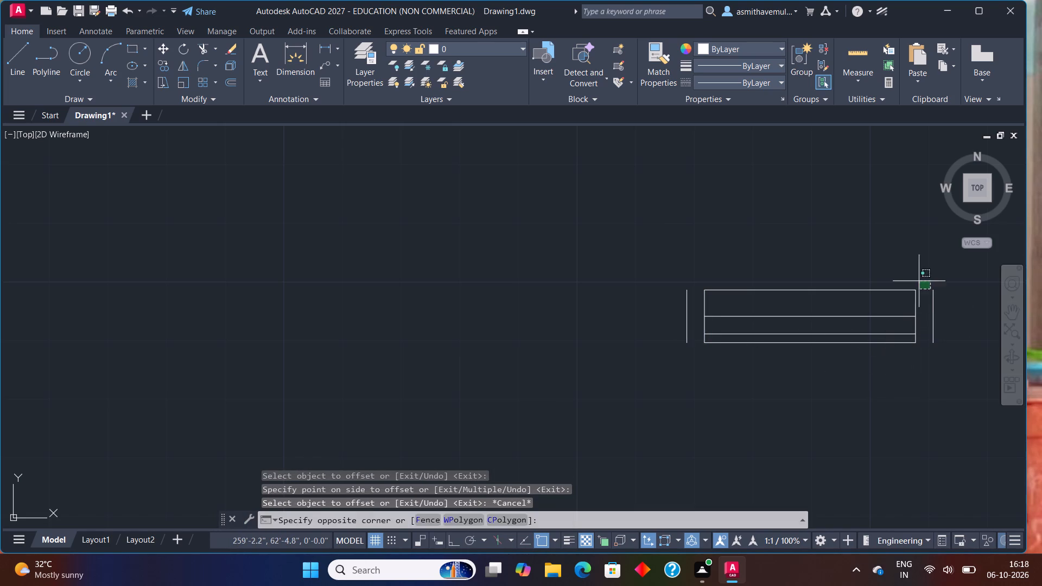
{"action": "left_click_drag", "start_coordinate": [908, 278], "coordinate": [847, 421]}
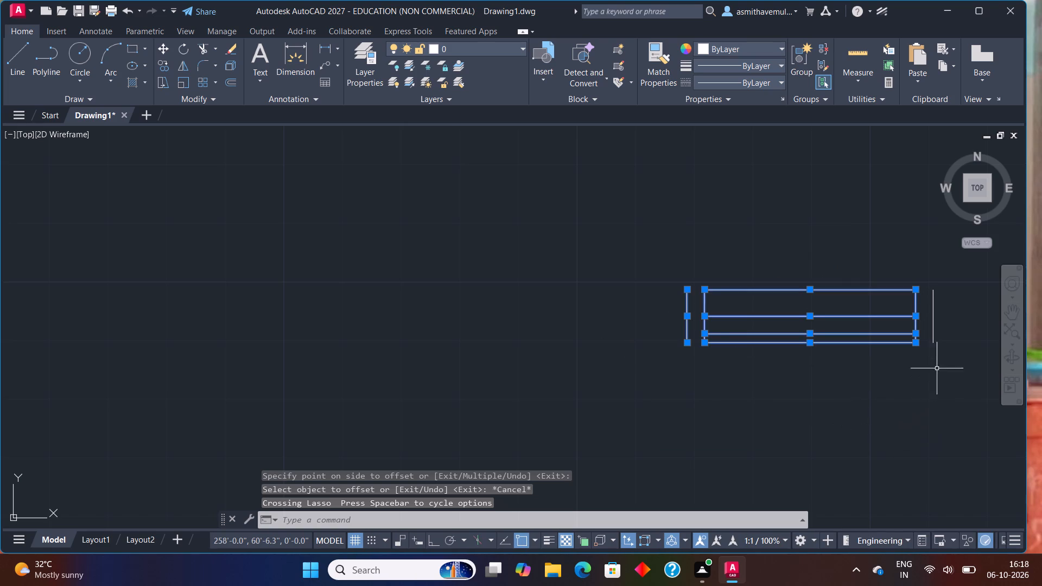
{"action": "left_click", "coordinate": [935, 328]}
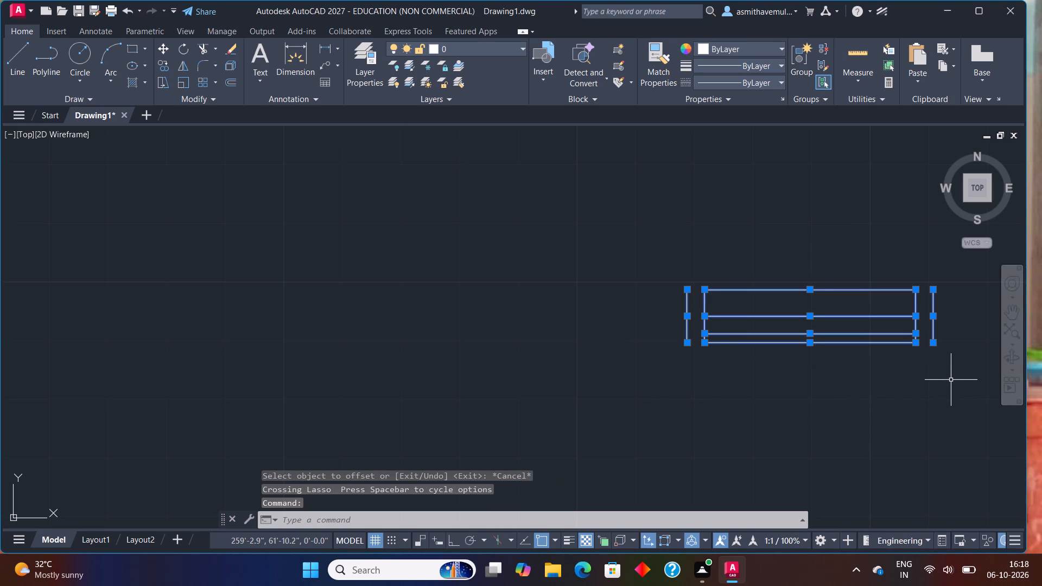
{"action": "key", "text": "m"}
{"action": "key", "text": "Return"}
{"action": "left_click", "coordinate": [931, 343]}
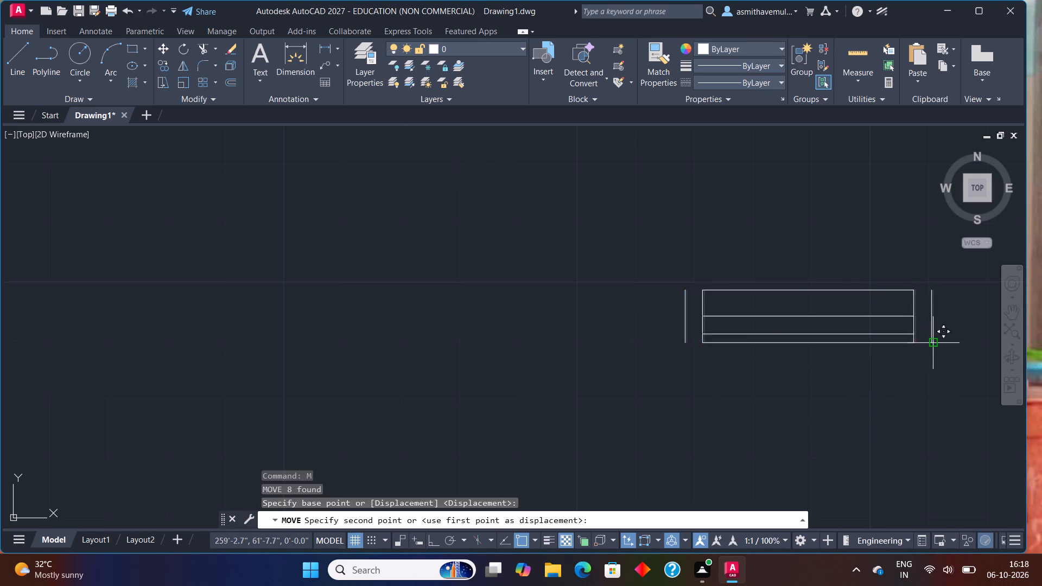
{"action": "scroll", "coordinate": [361, 334], "scroll_direction": "down", "scroll_amount": 2}
{"action": "middle_click_drag", "start_coordinate": [353, 333], "coordinate": [749, 346]}
{"action": "scroll", "coordinate": [583, 299], "scroll_direction": "down", "scroll_amount": 2}
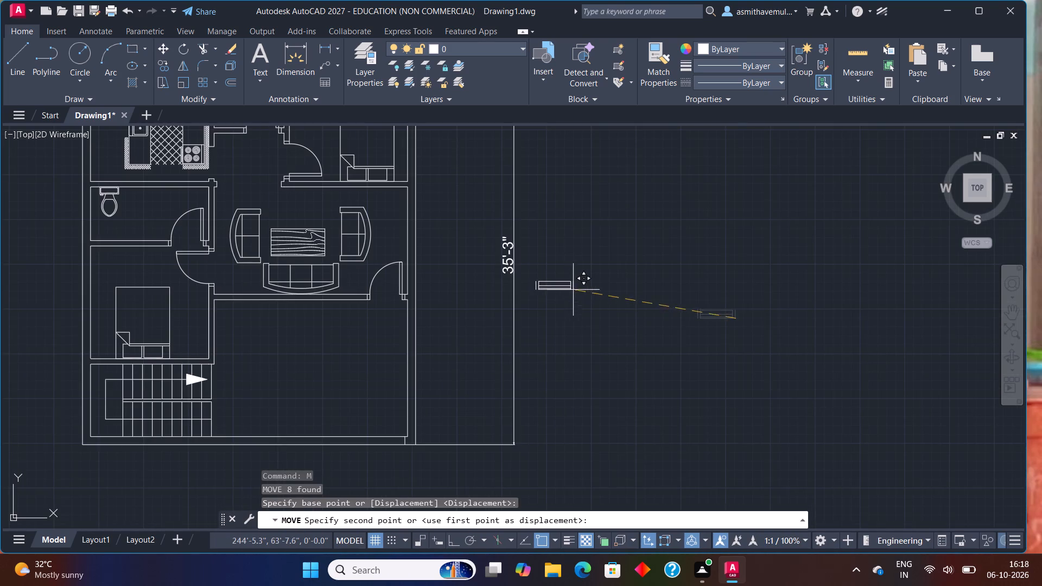
{"action": "middle_click_drag", "start_coordinate": [614, 252], "coordinate": [710, 388]}
{"action": "left_click", "coordinate": [703, 302]}
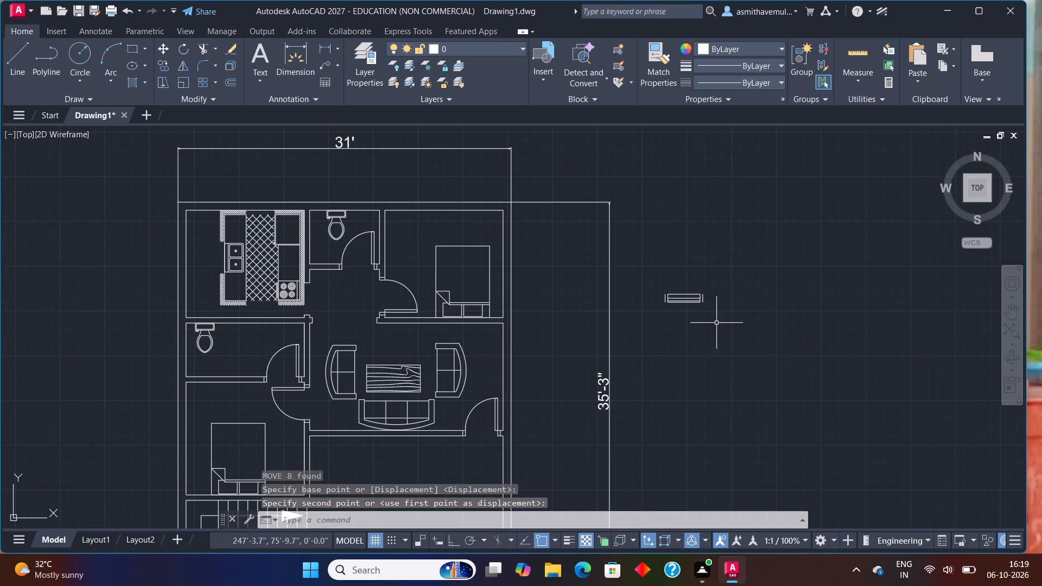
Copy the window symbol by its southeast corner into the north exterior wall above the kitchen.
{"action": "left_click_drag", "start_coordinate": [698, 293], "coordinate": [685, 340]}
{"action": "scroll", "coordinate": [720, 287], "scroll_direction": "up", "scroll_amount": 1}
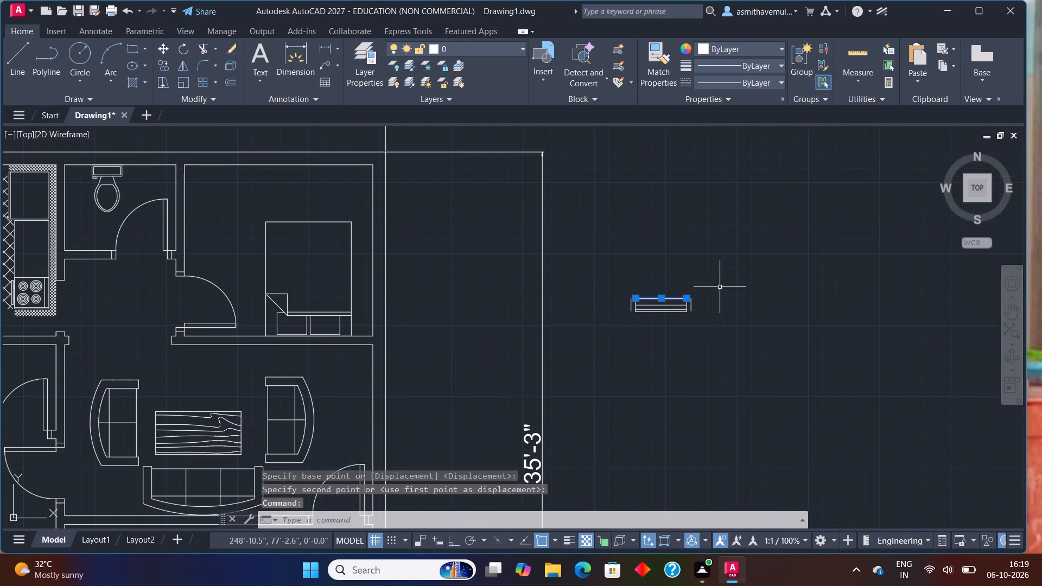
{"action": "left_click_drag", "start_coordinate": [715, 279], "coordinate": [778, 364]}
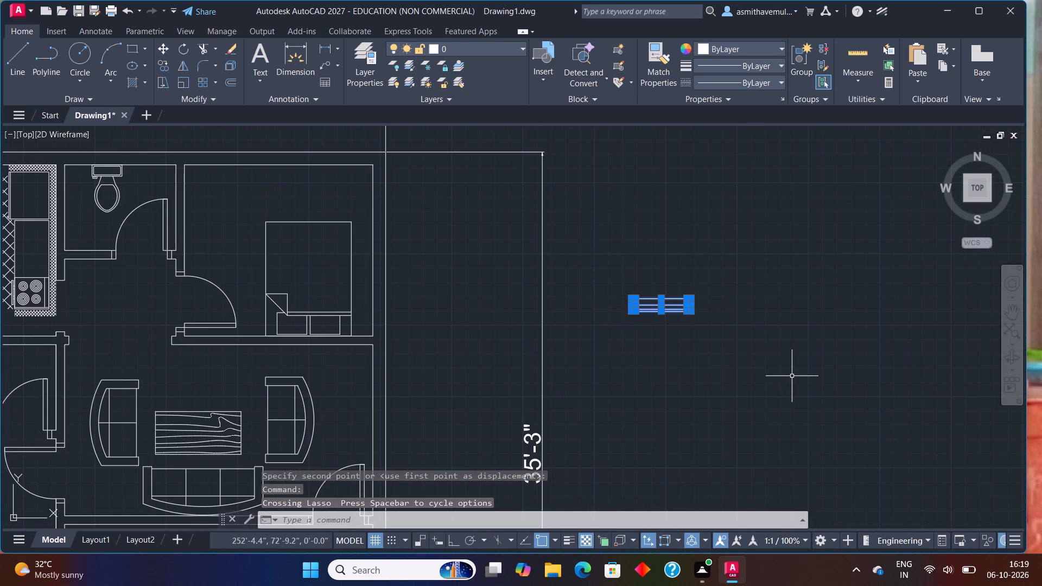
{"action": "key", "text": "c"}
{"action": "key", "text": "o"}
{"action": "key", "text": "p"}
{"action": "key", "text": "y"}
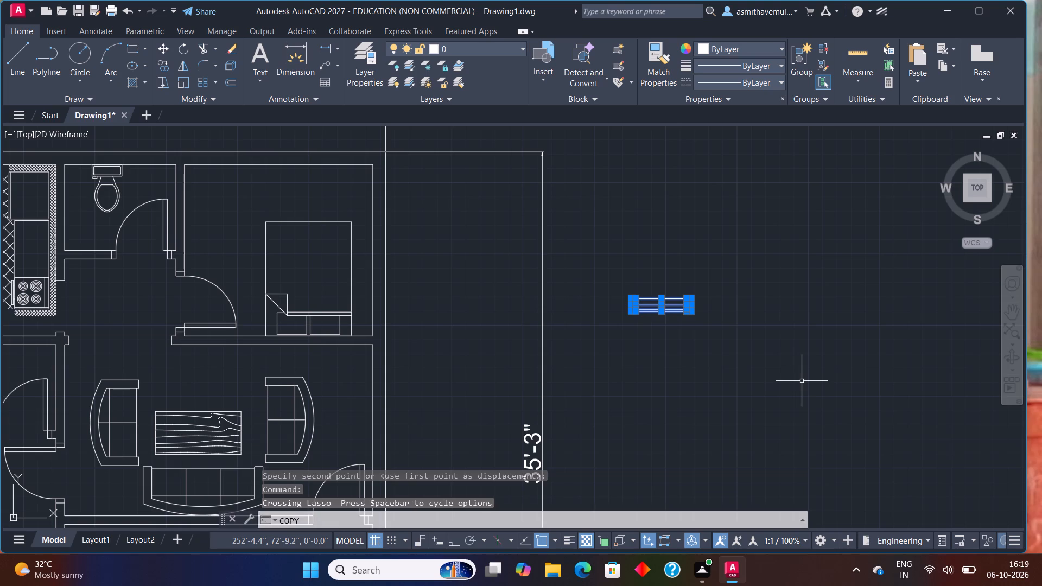
{"action": "key", "text": "Return"}
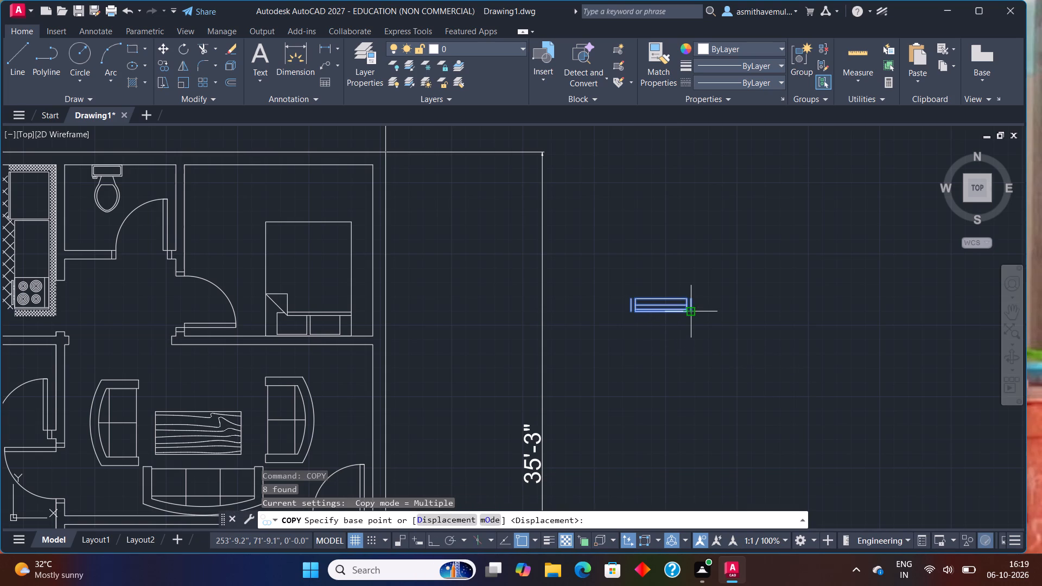
{"action": "left_click", "coordinate": [692, 315]}
{"action": "scroll", "coordinate": [322, 247], "scroll_direction": "down", "scroll_amount": 2}
{"action": "middle_click_drag", "start_coordinate": [259, 256], "coordinate": [612, 336]}
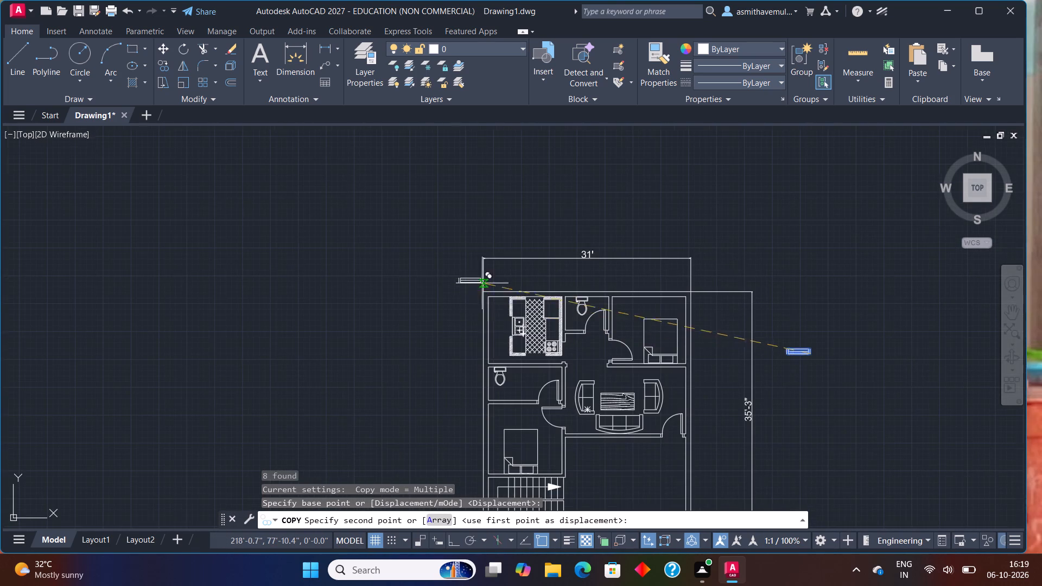
{"action": "scroll", "coordinate": [485, 284], "scroll_direction": "up", "scroll_amount": 2}
{"action": "scroll", "coordinate": [621, 322], "scroll_direction": "up", "scroll_amount": 2}
{"action": "scroll", "coordinate": [665, 315], "scroll_direction": "up", "scroll_amount": 1}
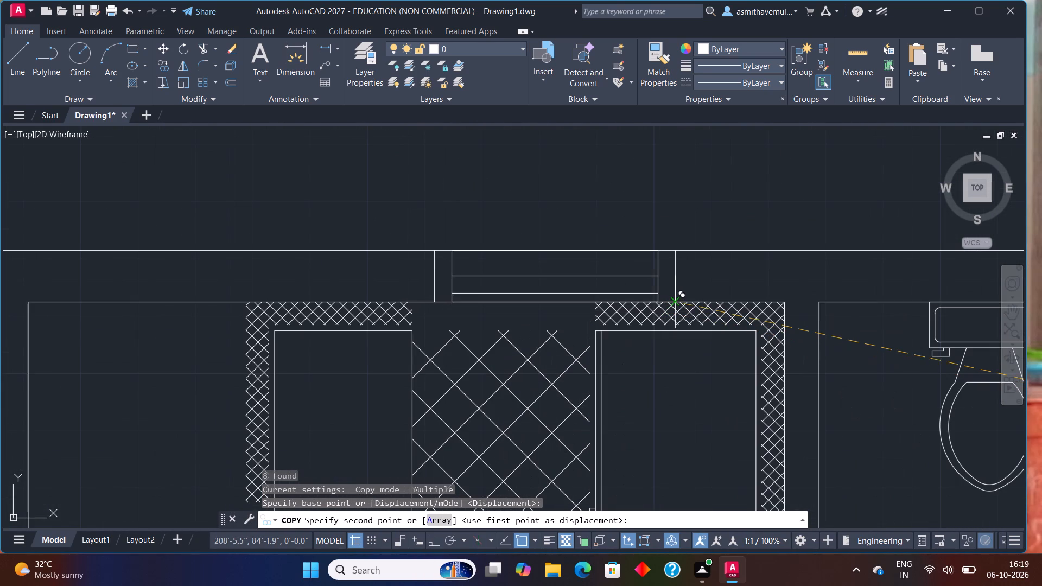
{"action": "left_click", "coordinate": [681, 301]}
Place another copy of the window symbol in the north exterior wall of the northeast bedroom.
{"action": "scroll", "coordinate": [830, 365], "scroll_direction": "down", "scroll_amount": 2}
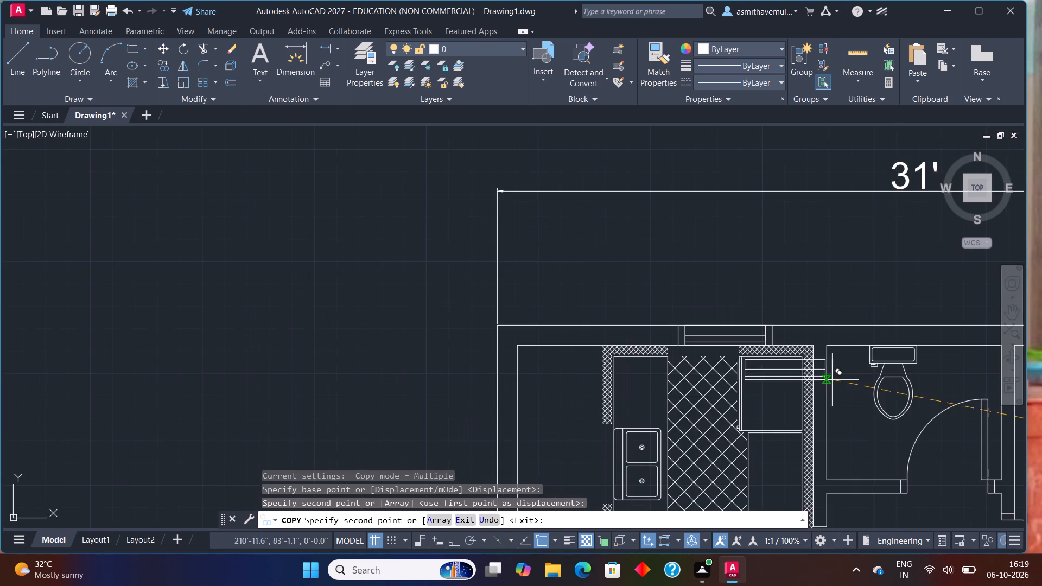
{"action": "middle_click_drag", "start_coordinate": [853, 397], "coordinate": [516, 385]}
{"action": "scroll", "coordinate": [818, 333], "scroll_direction": "up", "scroll_amount": 2}
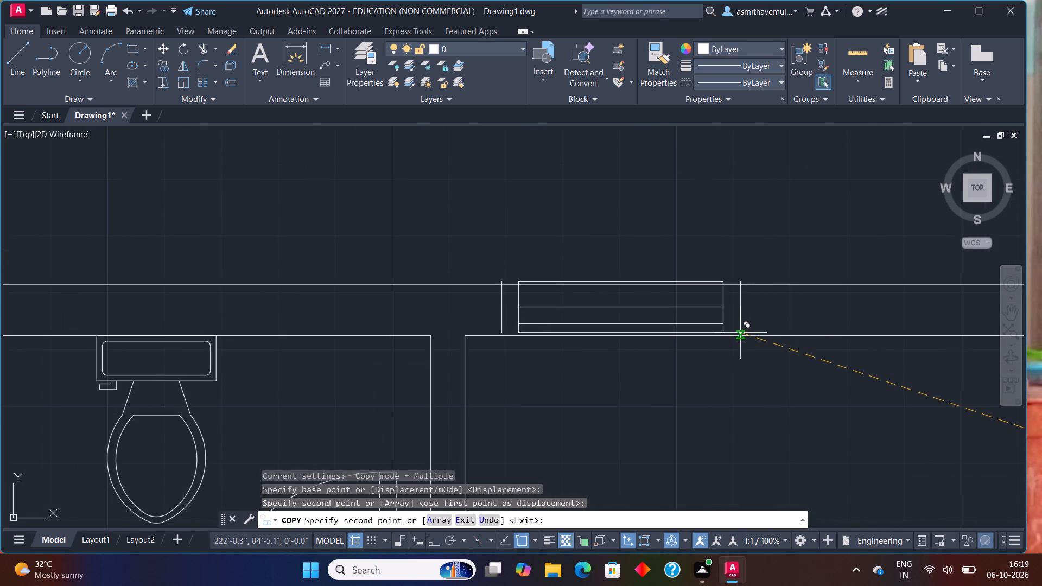
{"action": "left_click", "coordinate": [739, 336]}
Place a spare copy of the window symbol directly south of the original, outside the plan, and end the copying.
{"action": "scroll", "coordinate": [772, 392], "scroll_direction": "down", "scroll_amount": 2}
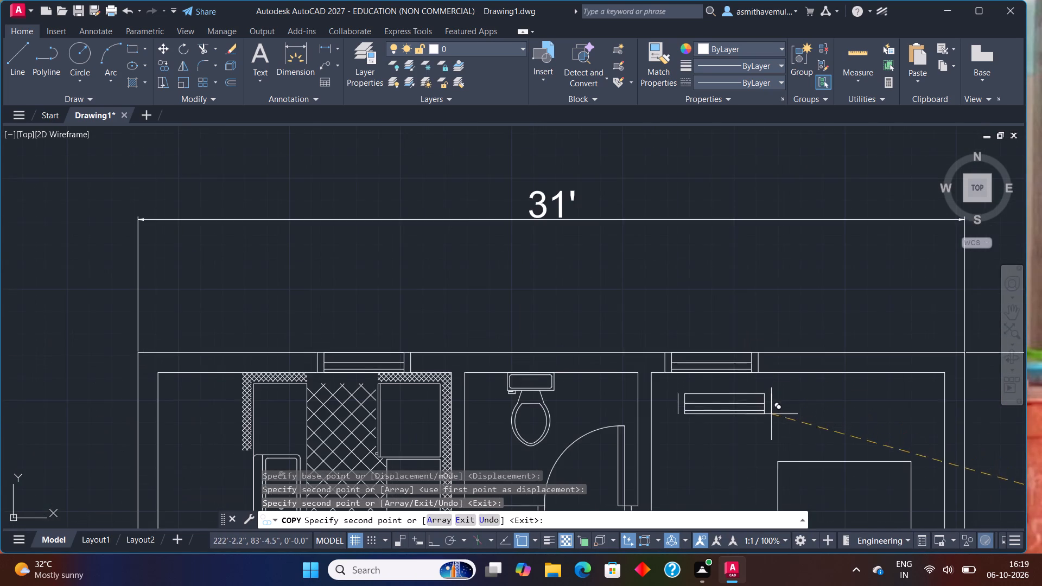
{"action": "middle_click_drag", "start_coordinate": [771, 414], "coordinate": [620, 301]}
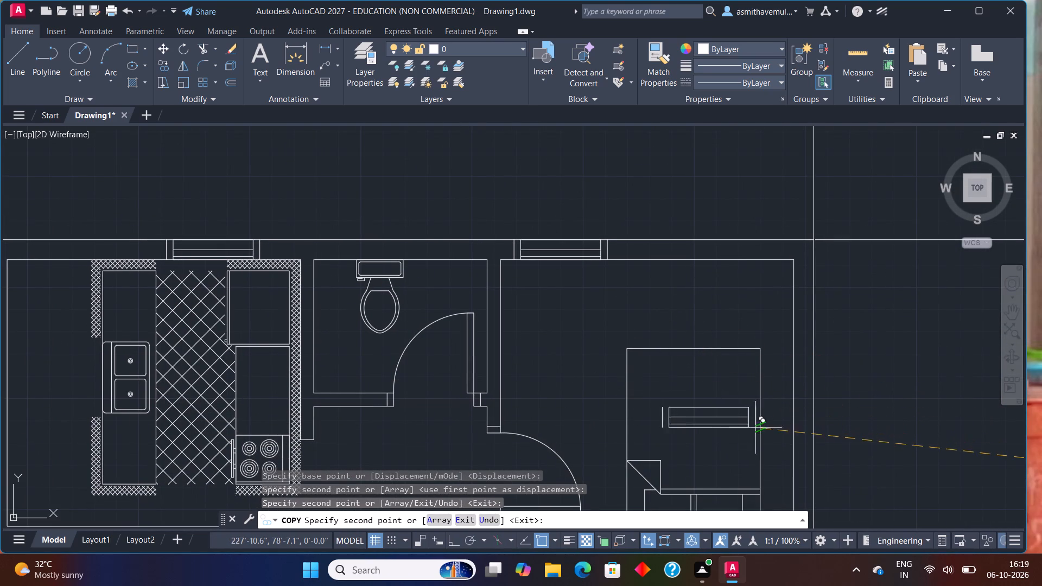
{"action": "middle_click_drag", "start_coordinate": [768, 416], "coordinate": [511, 263]}
{"action": "scroll", "coordinate": [511, 263], "scroll_direction": "down", "scroll_amount": 2}
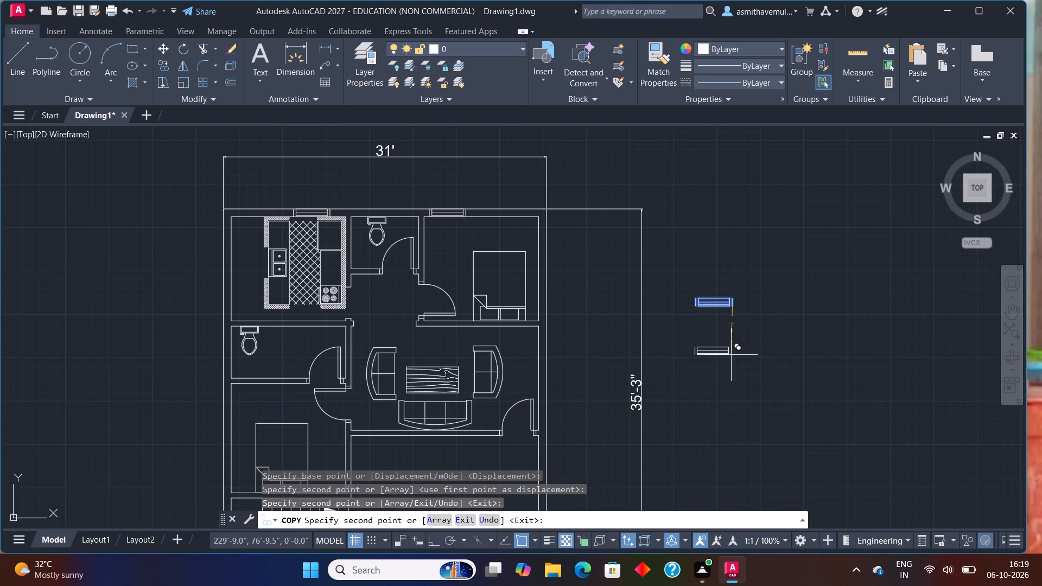
{"action": "left_click", "coordinate": [735, 357]}
{"action": "key", "text": "Escape"}
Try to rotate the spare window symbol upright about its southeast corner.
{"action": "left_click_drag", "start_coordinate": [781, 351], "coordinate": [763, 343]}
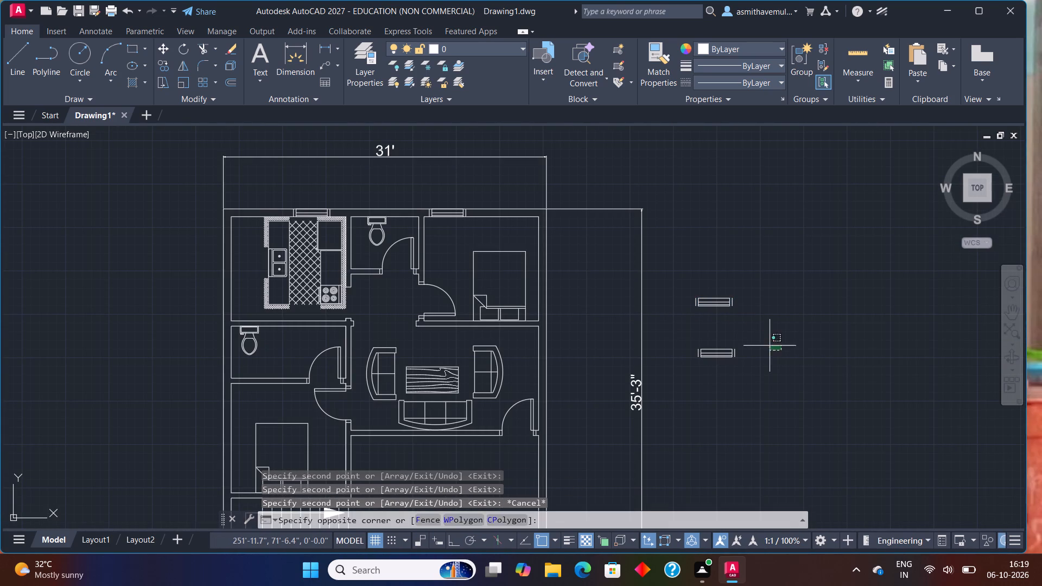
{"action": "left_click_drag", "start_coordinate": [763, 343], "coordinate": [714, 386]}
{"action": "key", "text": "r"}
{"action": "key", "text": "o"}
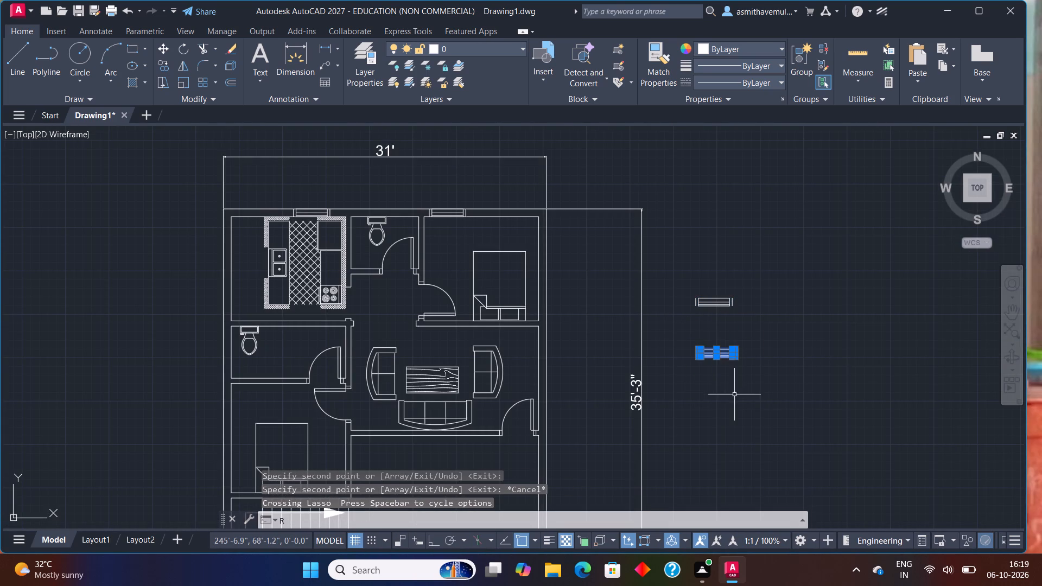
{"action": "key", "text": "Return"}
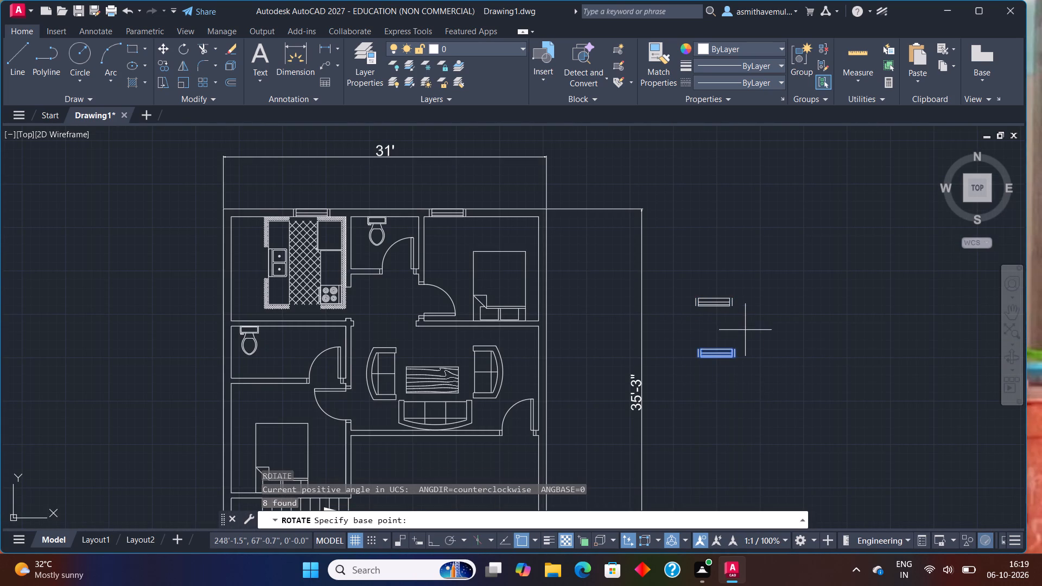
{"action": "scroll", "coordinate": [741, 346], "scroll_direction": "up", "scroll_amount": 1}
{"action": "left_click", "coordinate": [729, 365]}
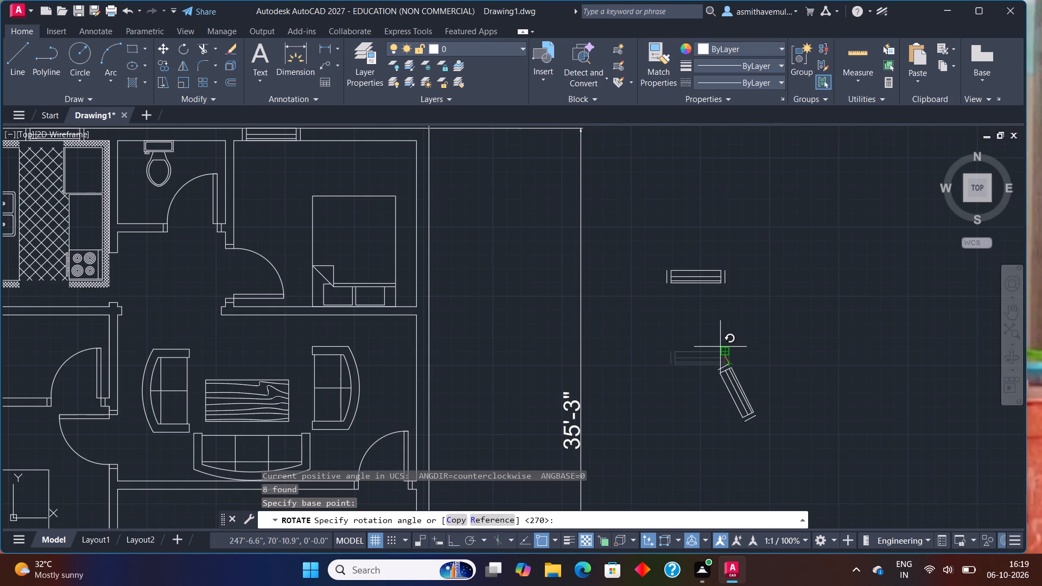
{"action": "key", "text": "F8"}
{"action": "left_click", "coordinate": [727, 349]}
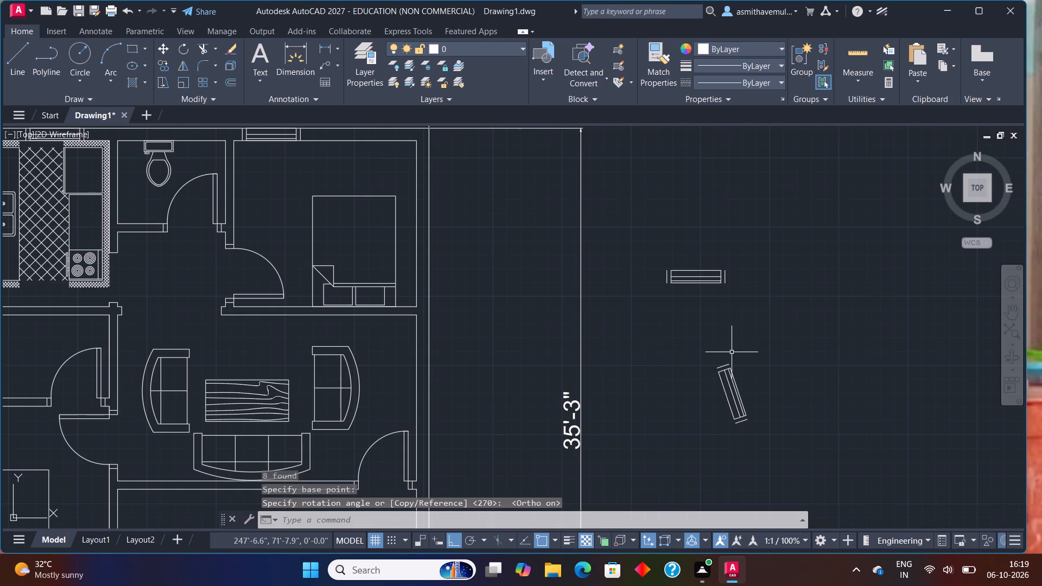
Erase the tilted spare window symbol east of the 35'-3" dimension.
{"action": "left_click_drag", "start_coordinate": [745, 320], "coordinate": [711, 386]}
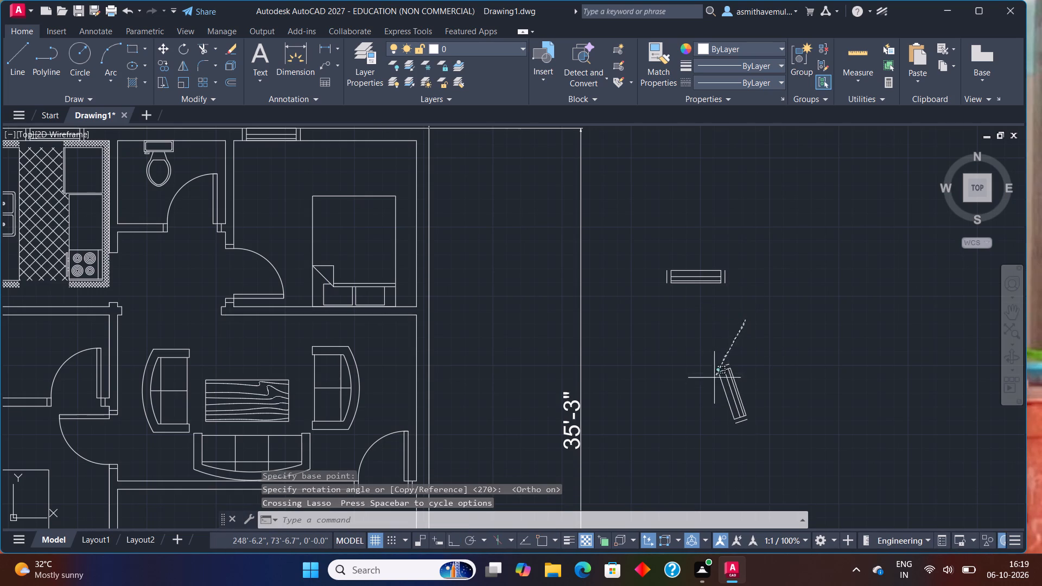
{"action": "left_click_drag", "start_coordinate": [711, 386], "coordinate": [818, 436]}
{"action": "key", "text": "Delete"}
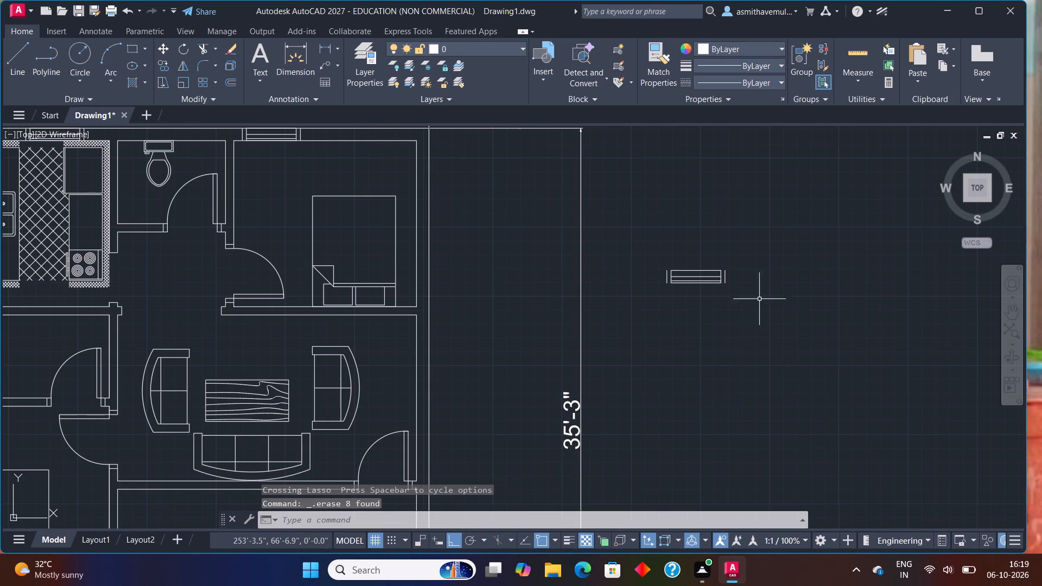
Rotate the original window symbol outside the plan 90° about its southeast corner so it stands vertically.
{"action": "left_click_drag", "start_coordinate": [758, 275], "coordinate": [729, 330]}
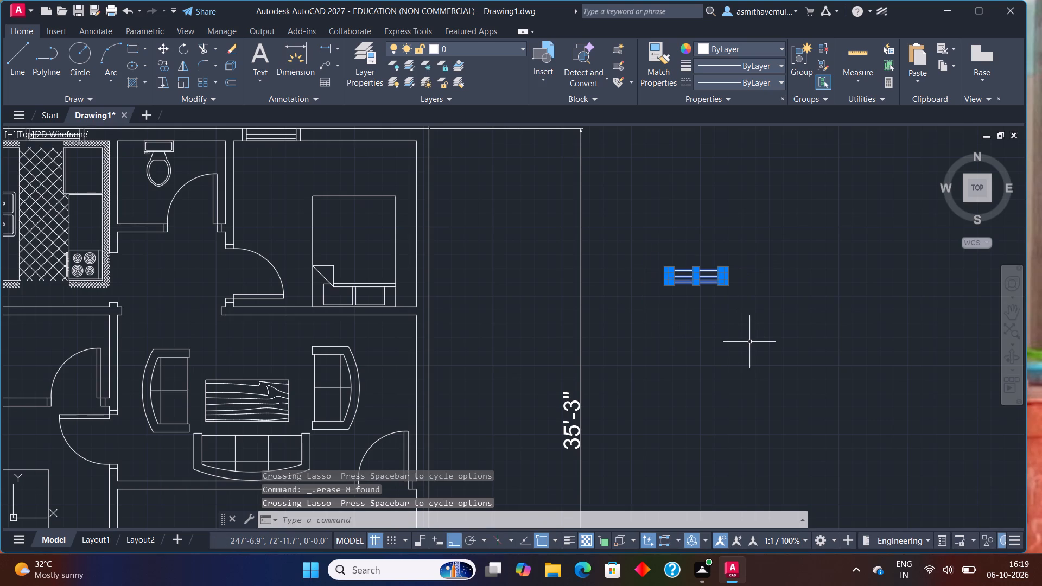
{"action": "key", "text": "r"}
{"action": "key", "text": "o"}
{"action": "key", "text": "Return"}
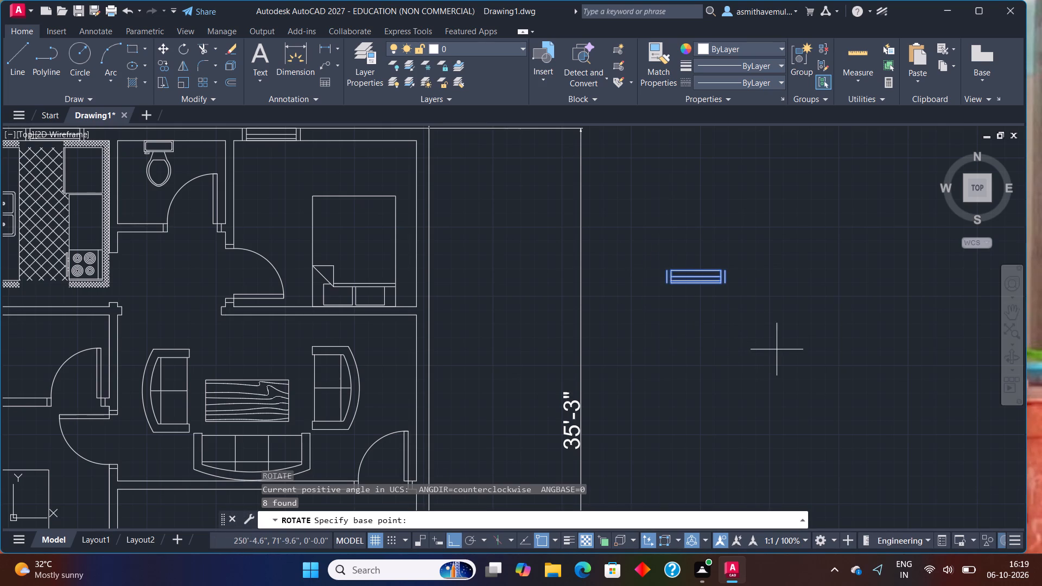
{"action": "left_click", "coordinate": [727, 286]}
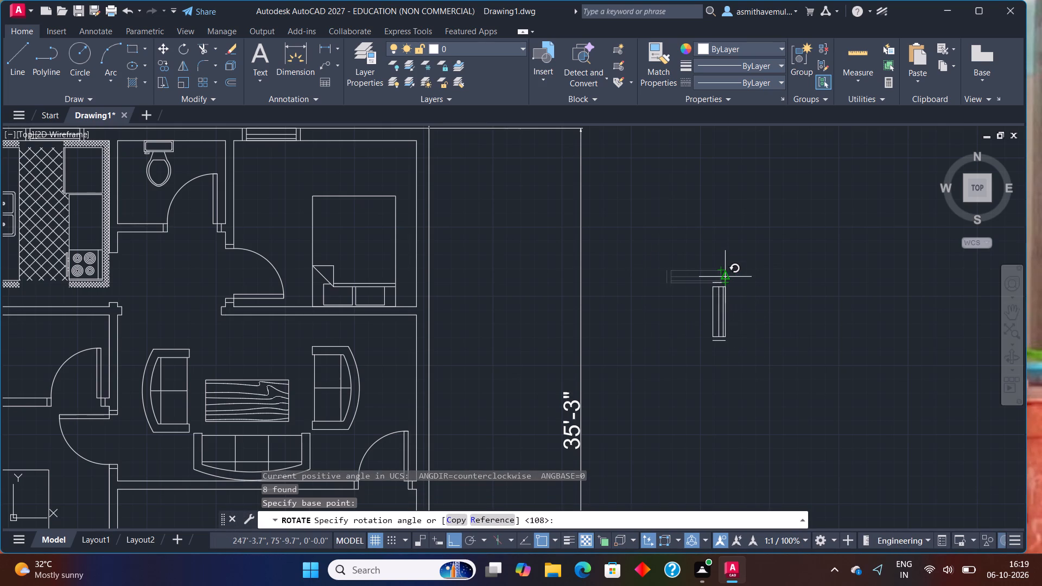
{"action": "left_click", "coordinate": [727, 279]}
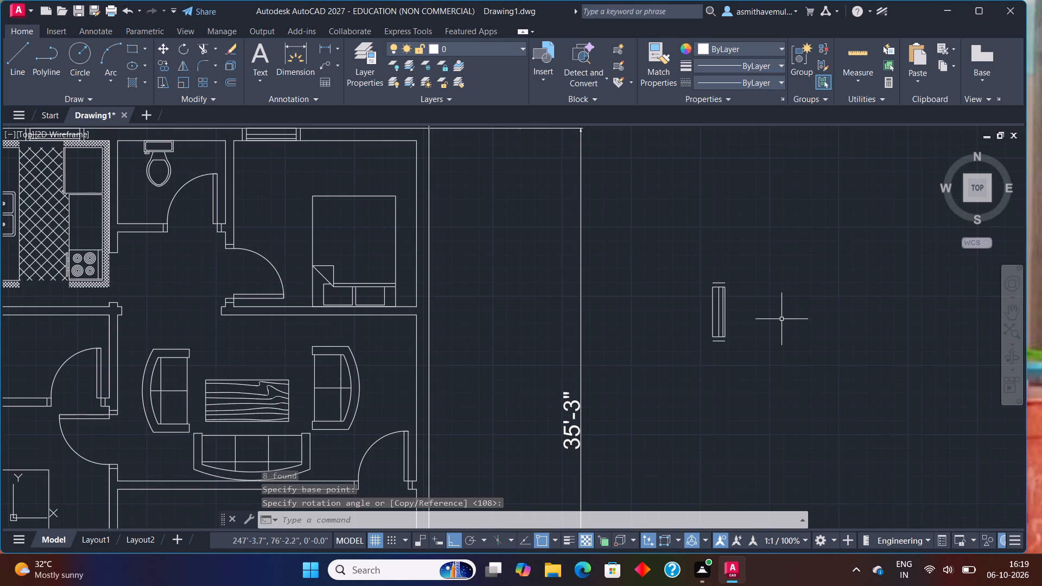
Copy the vertical window symbol by its northeast corner into the west exterior wall beside the kitchen.
{"action": "left_click_drag", "start_coordinate": [760, 297], "coordinate": [706, 378]}
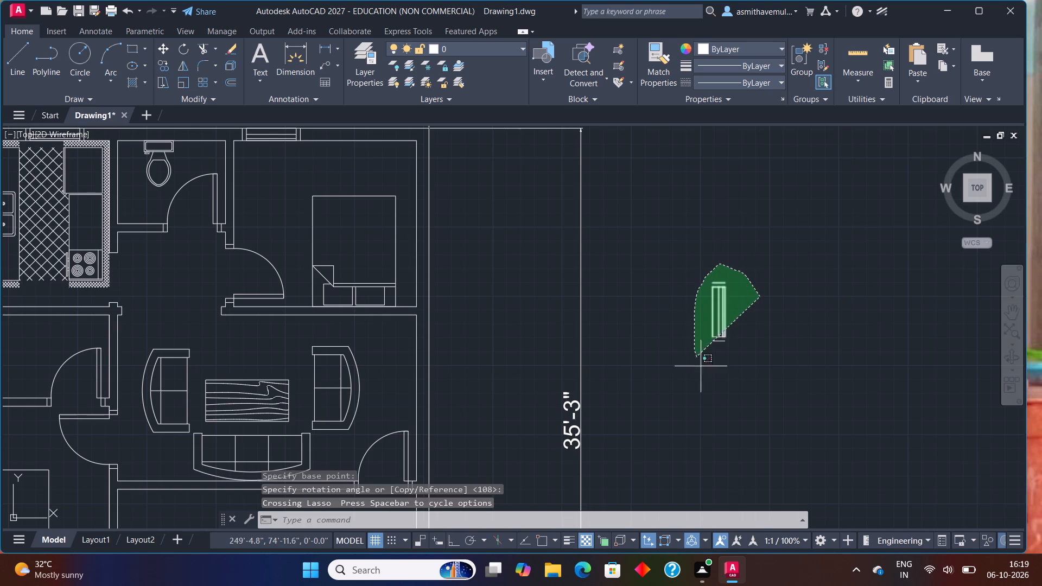
{"action": "left_click_drag", "start_coordinate": [706, 378], "coordinate": [721, 394]}
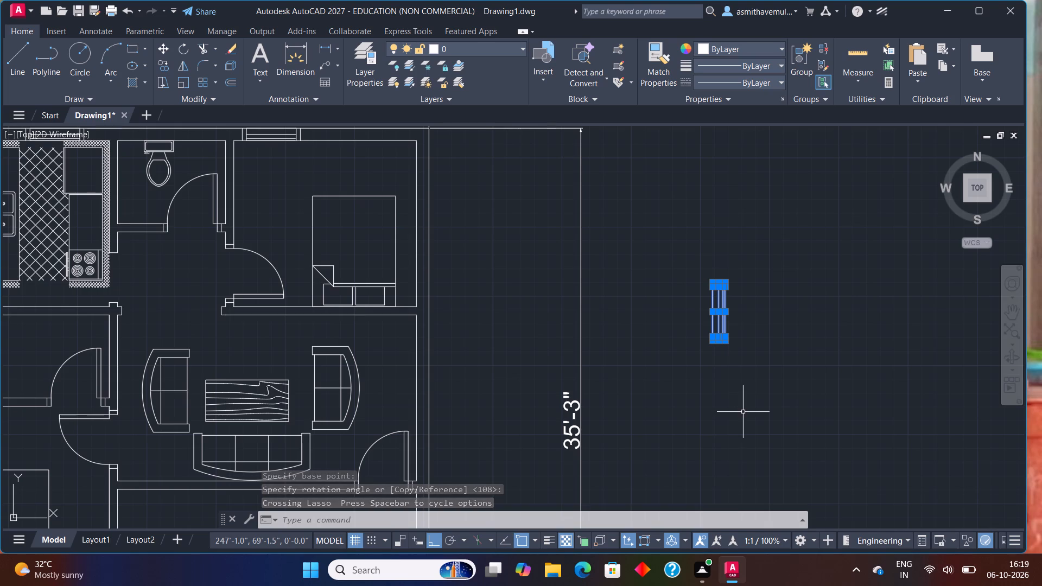
{"action": "key", "text": "F8"}
{"action": "type", "text": "COP"}
{"action": "key", "text": "y"}
{"action": "key", "text": "Return"}
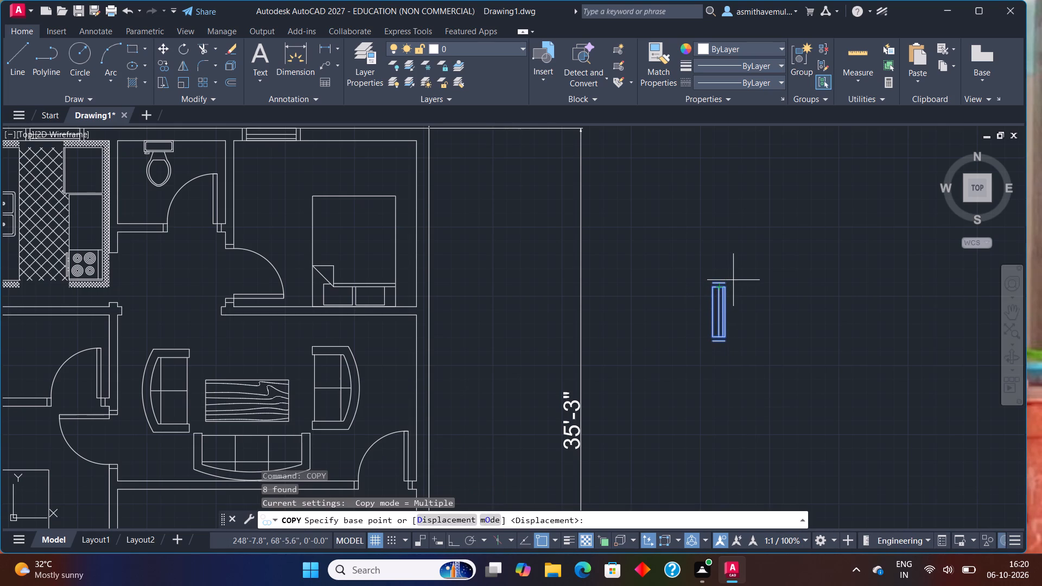
{"action": "scroll", "coordinate": [727, 289], "scroll_direction": "up", "scroll_amount": 1}
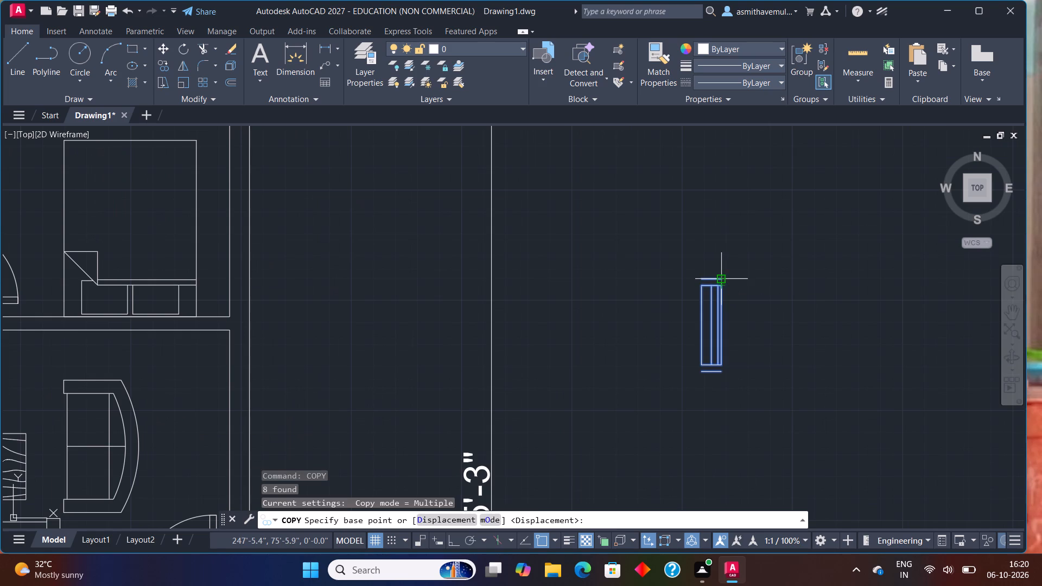
{"action": "left_click", "coordinate": [717, 279]}
{"action": "scroll", "coordinate": [344, 270], "scroll_direction": "down", "scroll_amount": 1}
{"action": "middle_click_drag", "start_coordinate": [305, 279], "coordinate": [754, 299]}
{"action": "scroll", "coordinate": [575, 314], "scroll_direction": "down", "scroll_amount": 2}
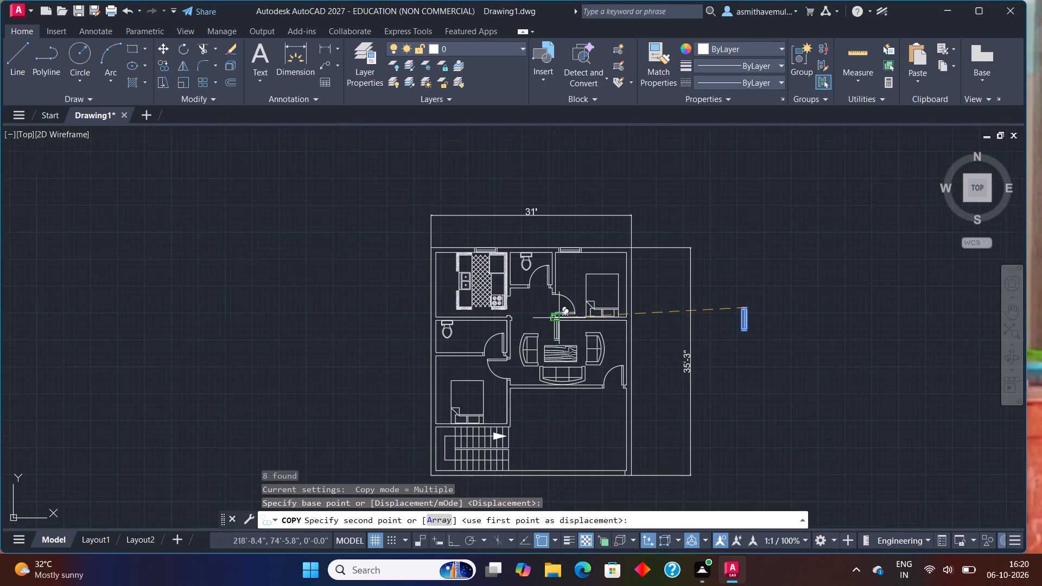
{"action": "middle_click_drag", "start_coordinate": [477, 343], "coordinate": [561, 317]}
{"action": "scroll", "coordinate": [484, 273], "scroll_direction": "up", "scroll_amount": 1}
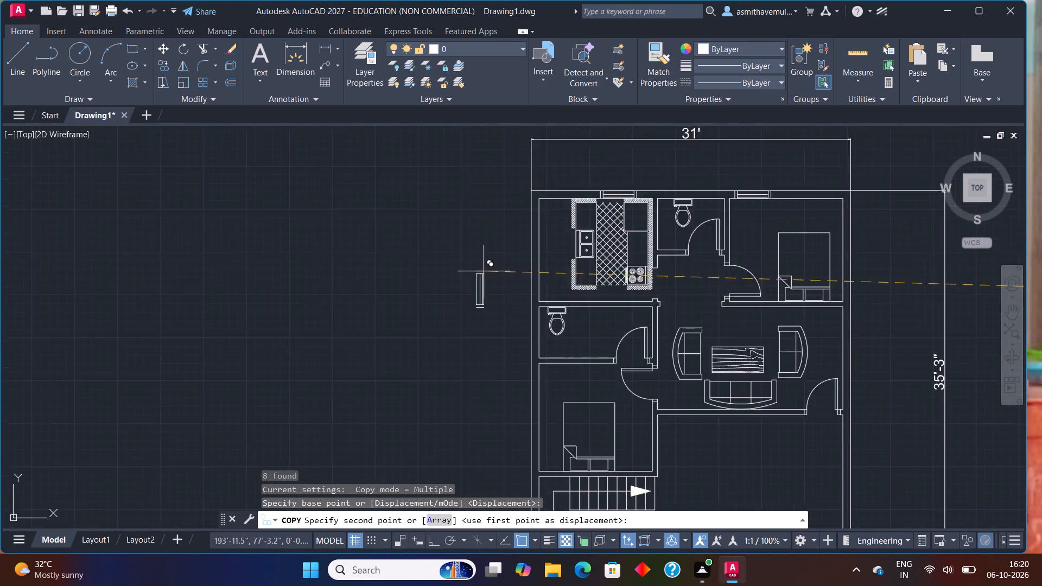
{"action": "scroll", "coordinate": [484, 271], "scroll_direction": "up", "scroll_amount": 2}
{"action": "scroll", "coordinate": [618, 246], "scroll_direction": "up", "scroll_amount": 2}
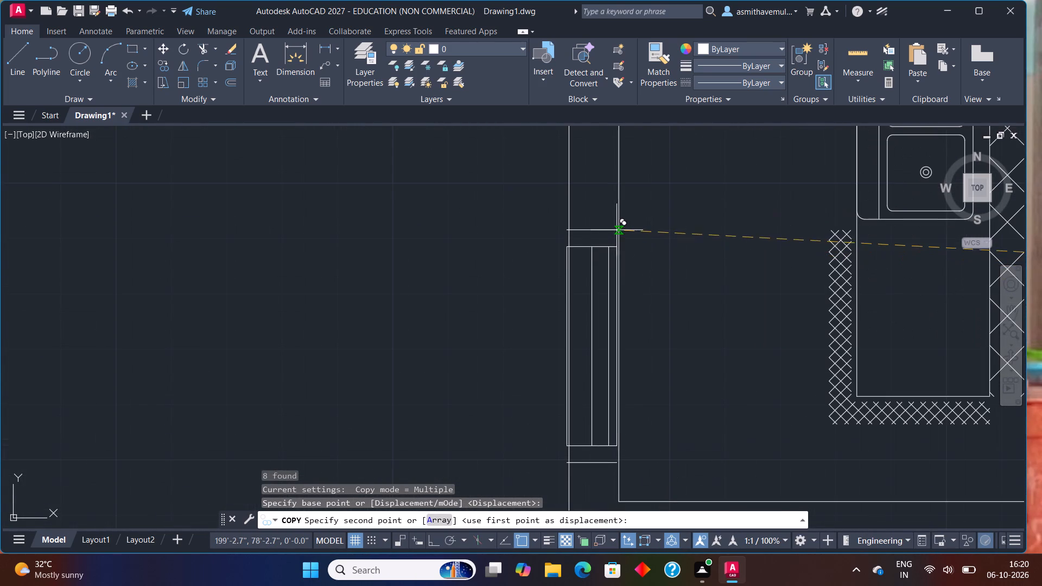
{"action": "left_click", "coordinate": [619, 211]}
Place another copy of the vertical window symbol in the west exterior wall of the southwest bedroom.
{"action": "scroll", "coordinate": [671, 260], "scroll_direction": "down", "scroll_amount": 2}
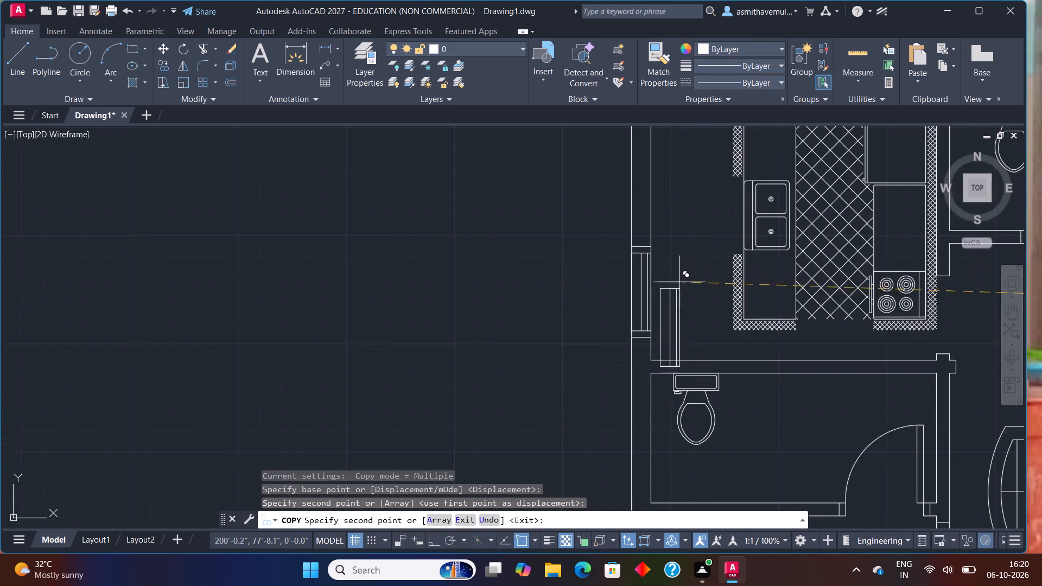
{"action": "middle_click_drag", "start_coordinate": [693, 321], "coordinate": [630, 178]}
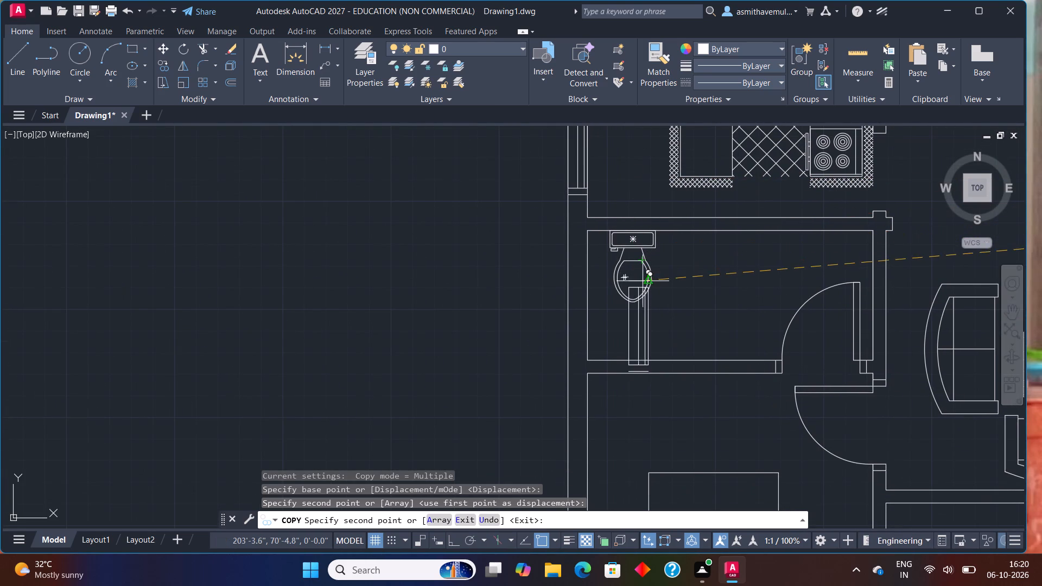
{"action": "middle_click_drag", "start_coordinate": [623, 378], "coordinate": [556, 164]}
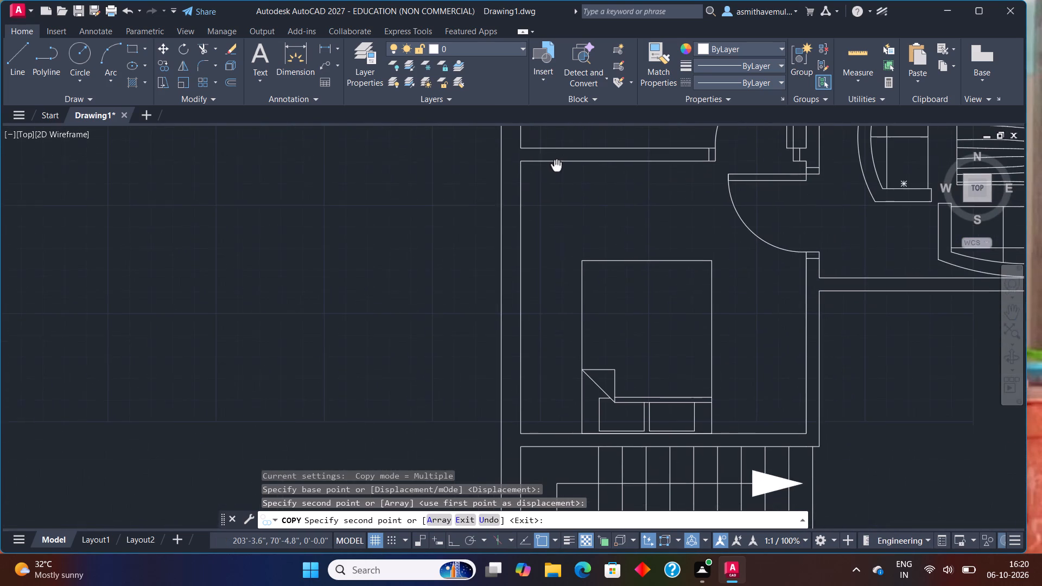
{"action": "scroll", "coordinate": [528, 186], "scroll_direction": "up", "scroll_amount": 2}
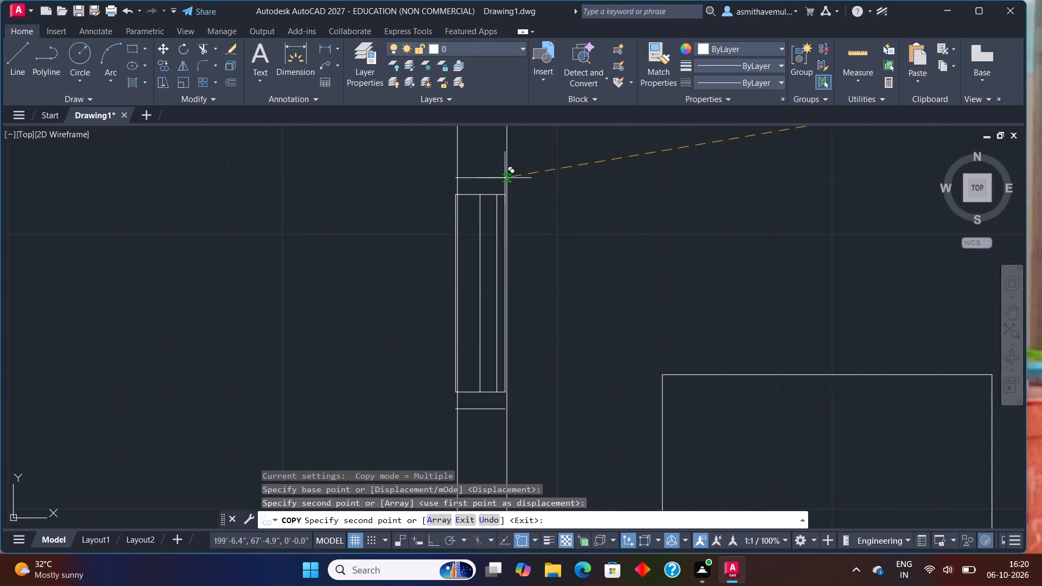
{"action": "left_click", "coordinate": [507, 177]}
Place a spare copy of the vertical window symbol south of the original, outside the plan, and end the copying.
{"action": "scroll", "coordinate": [598, 211], "scroll_direction": "down", "scroll_amount": 2}
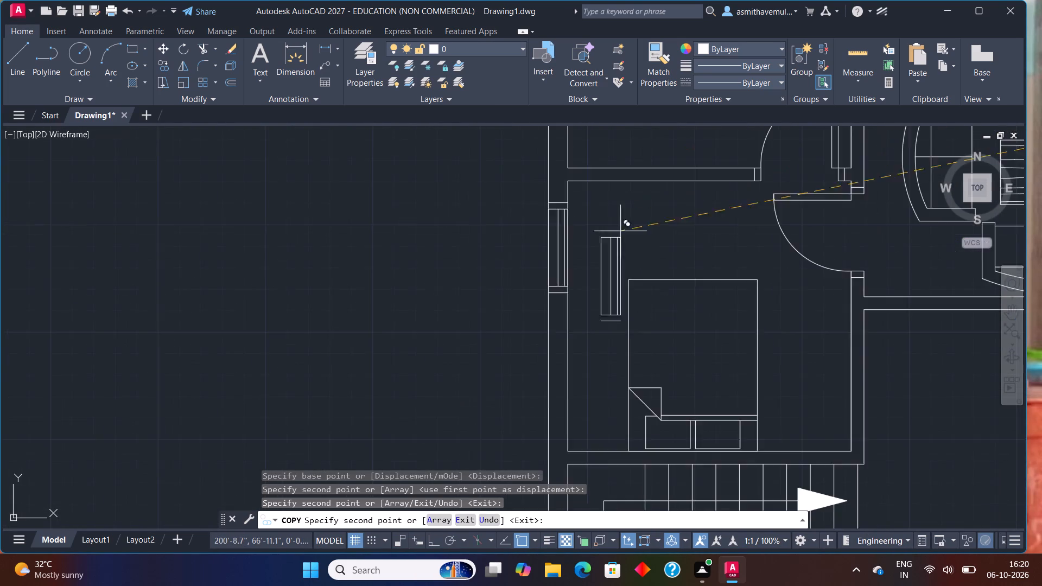
{"action": "scroll", "coordinate": [632, 245], "scroll_direction": "down", "scroll_amount": 2}
{"action": "middle_click_drag", "start_coordinate": [701, 330], "coordinate": [625, 331]}
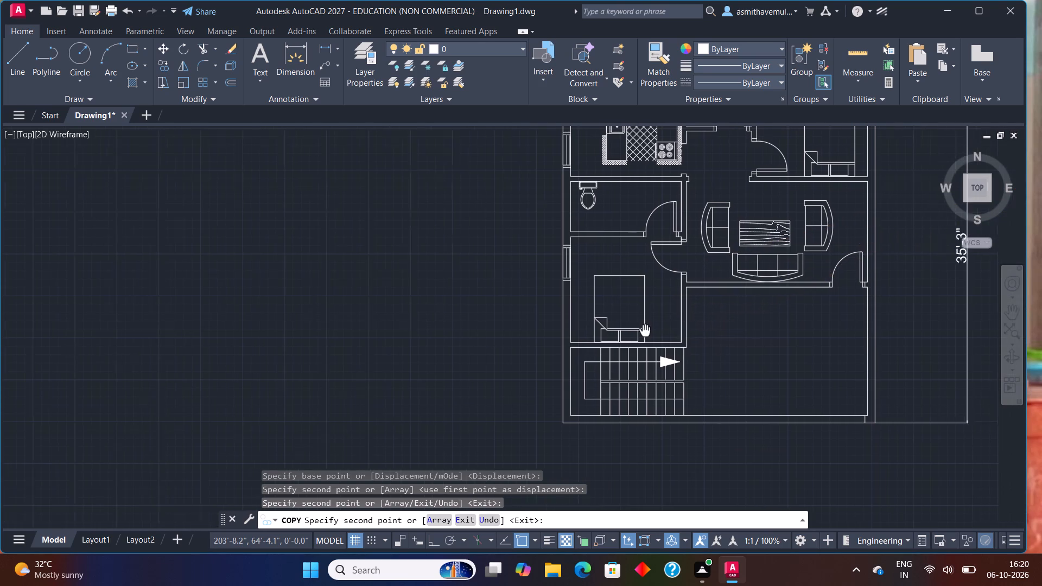
{"action": "middle_click_drag", "start_coordinate": [625, 331], "coordinate": [481, 363]}
{"action": "left_click", "coordinate": [879, 335]}
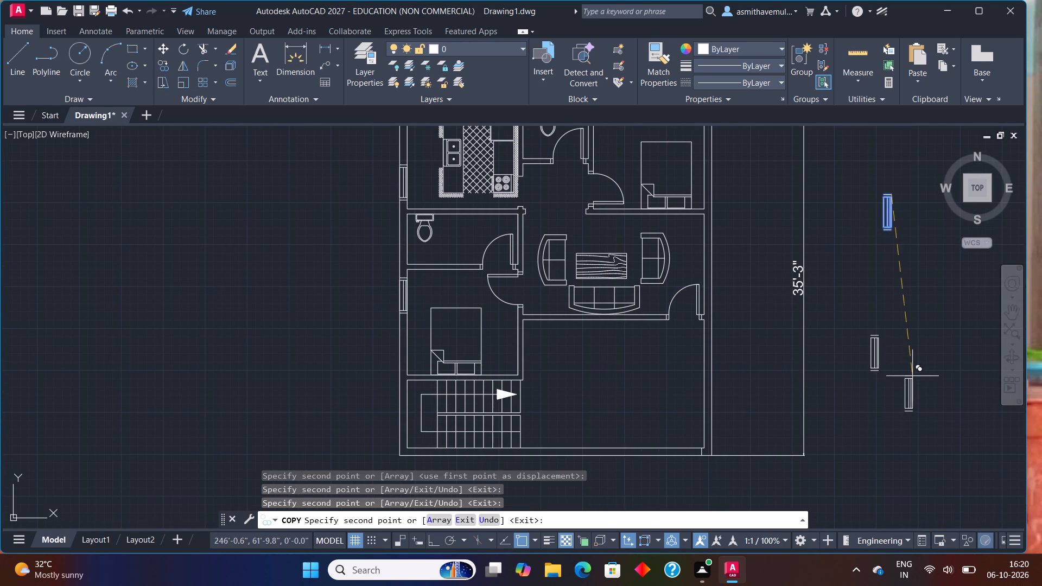
{"action": "key", "text": "Escape"}
Rotate the spare vertical window symbol 180° about its northeast corner.
{"action": "left_click_drag", "start_coordinate": [898, 351], "coordinate": [896, 391]}
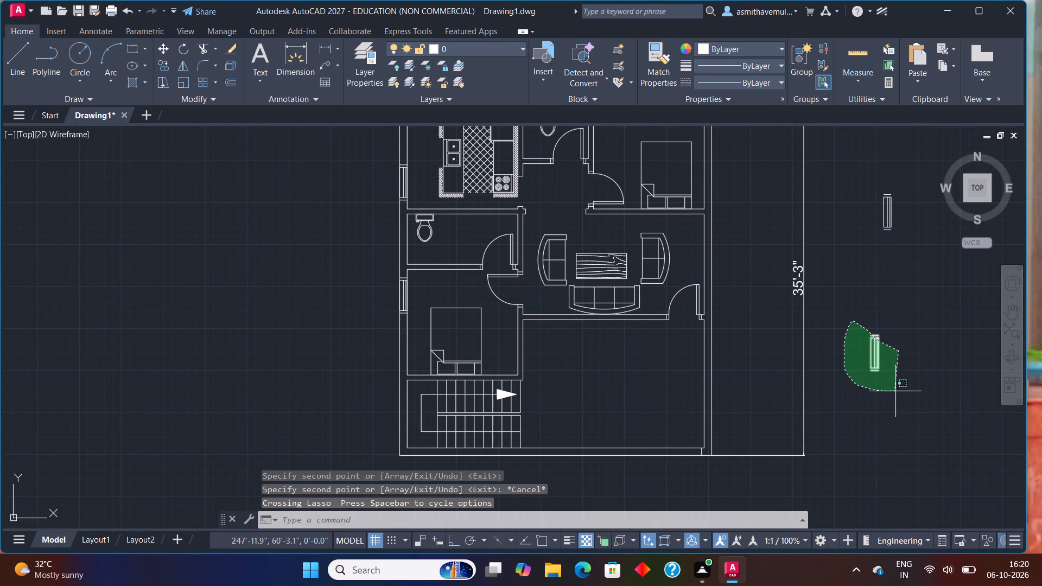
{"action": "type", "text": "RO"}
{"action": "key", "text": "Return"}
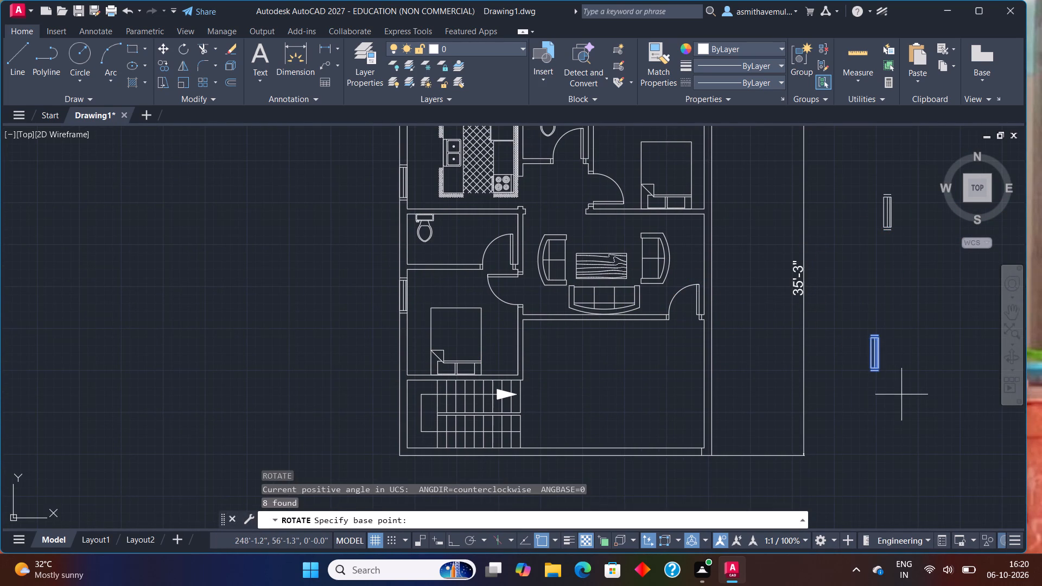
{"action": "scroll", "coordinate": [878, 342], "scroll_direction": "up", "scroll_amount": 1}
{"action": "left_click", "coordinate": [875, 327]}
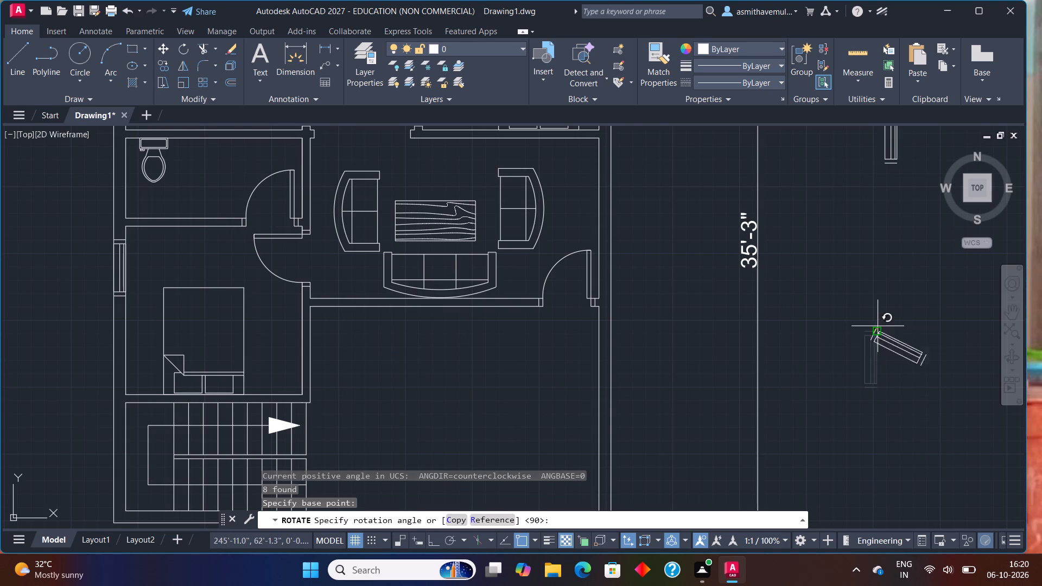
{"action": "key", "text": "F8"}
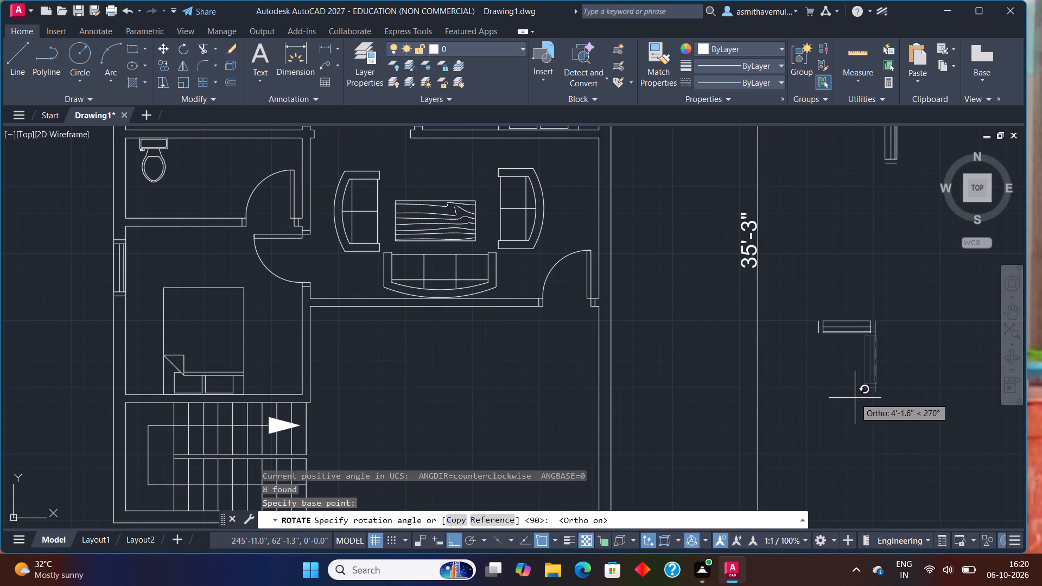
{"action": "left_click", "coordinate": [831, 340]}
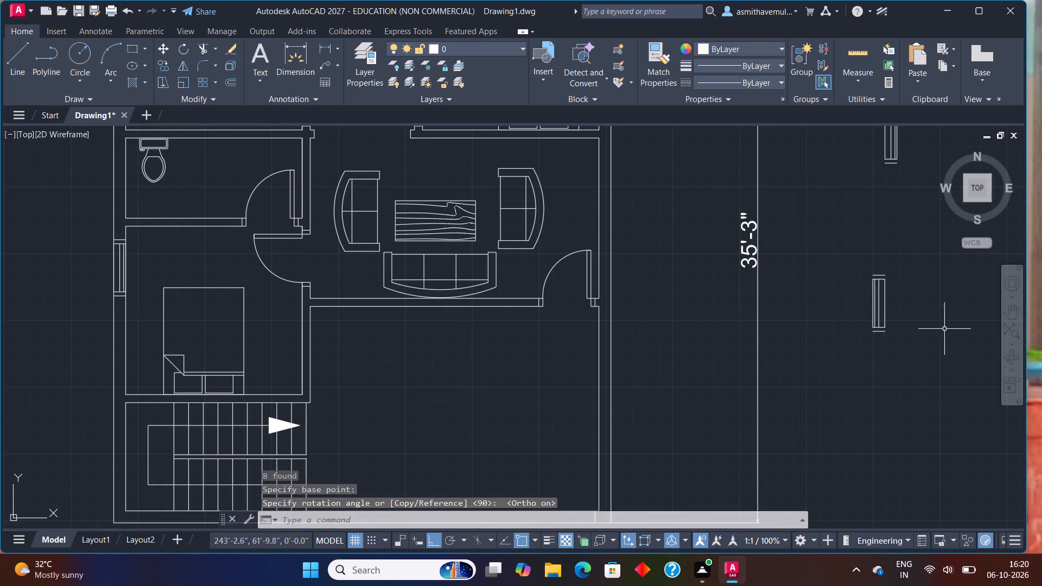
Copy the spare vertical window symbol by its northwest corner into the east exterior wall beside the living room sofa.
{"action": "left_click_drag", "start_coordinate": [892, 241], "coordinate": [893, 361]}
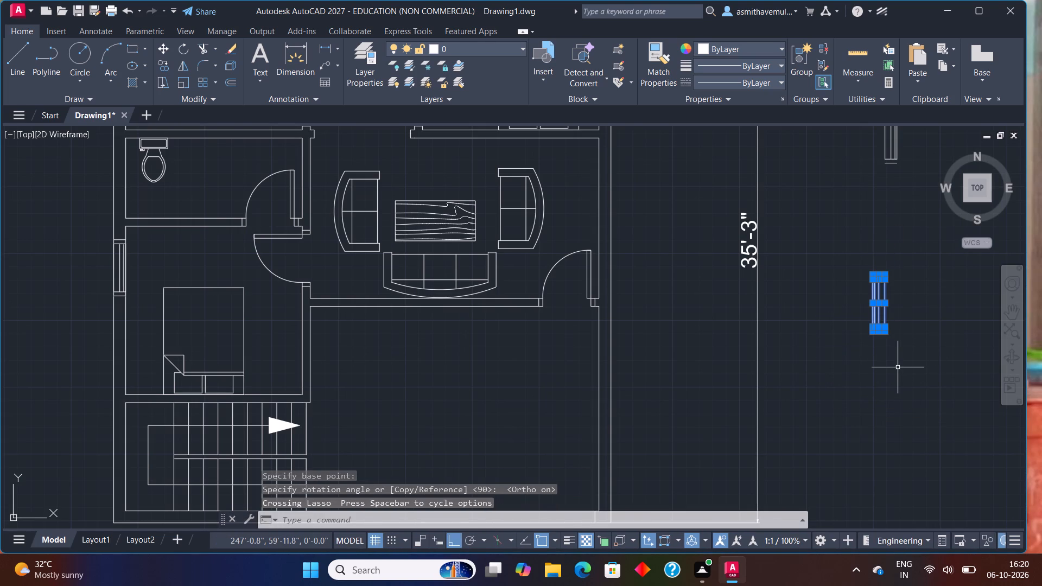
{"action": "key", "text": "c"}
{"action": "key", "text": "o"}
{"action": "key", "text": "p"}
{"action": "key", "text": "y"}
{"action": "key", "text": "Return"}
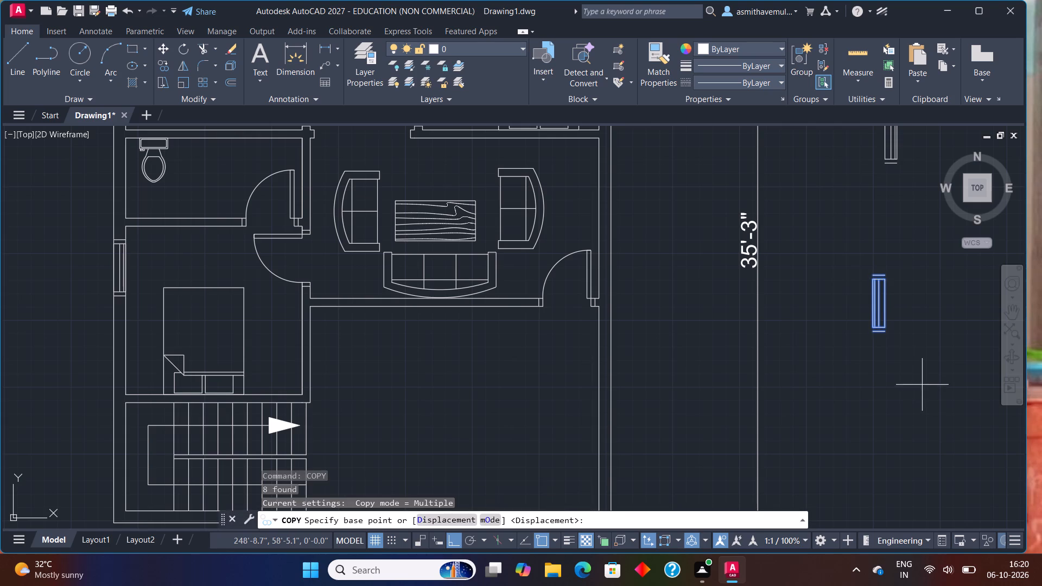
{"action": "left_click", "coordinate": [871, 279]}
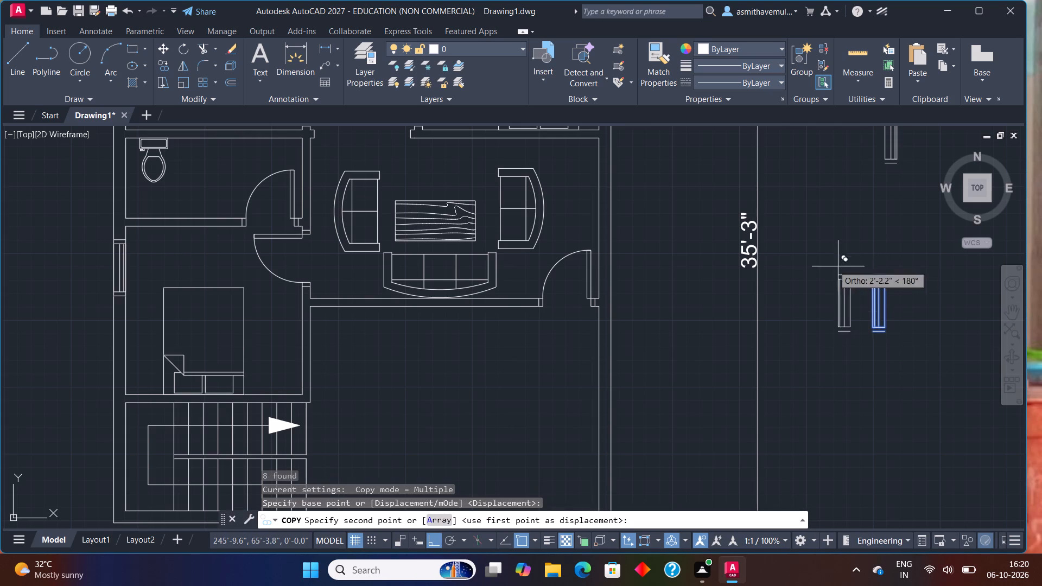
{"action": "key", "text": "F8"}
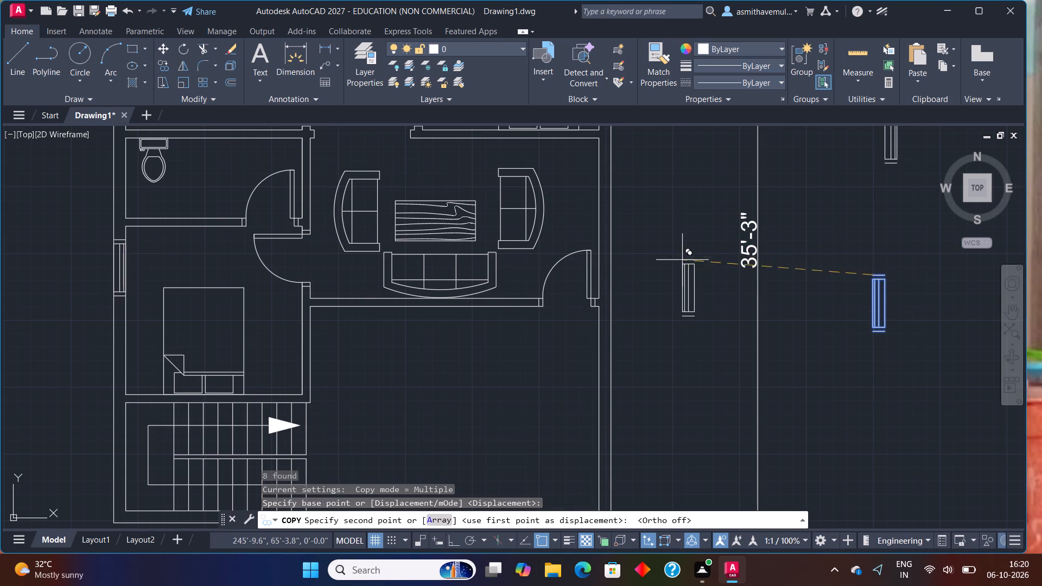
{"action": "scroll", "coordinate": [659, 269], "scroll_direction": "down", "scroll_amount": 1}
{"action": "middle_click_drag", "start_coordinate": [716, 305], "coordinate": [750, 383]}
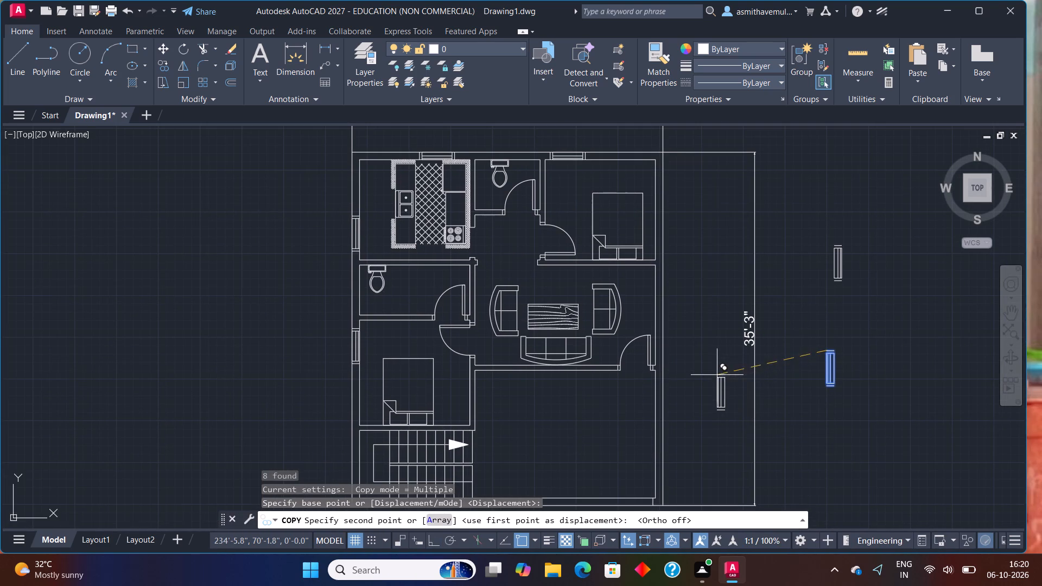
{"action": "scroll", "coordinate": [694, 371], "scroll_direction": "up", "scroll_amount": 2}
{"action": "scroll", "coordinate": [608, 211], "scroll_direction": "up", "scroll_amount": 1}
{"action": "middle_click_drag", "start_coordinate": [608, 211], "coordinate": [650, 347]}
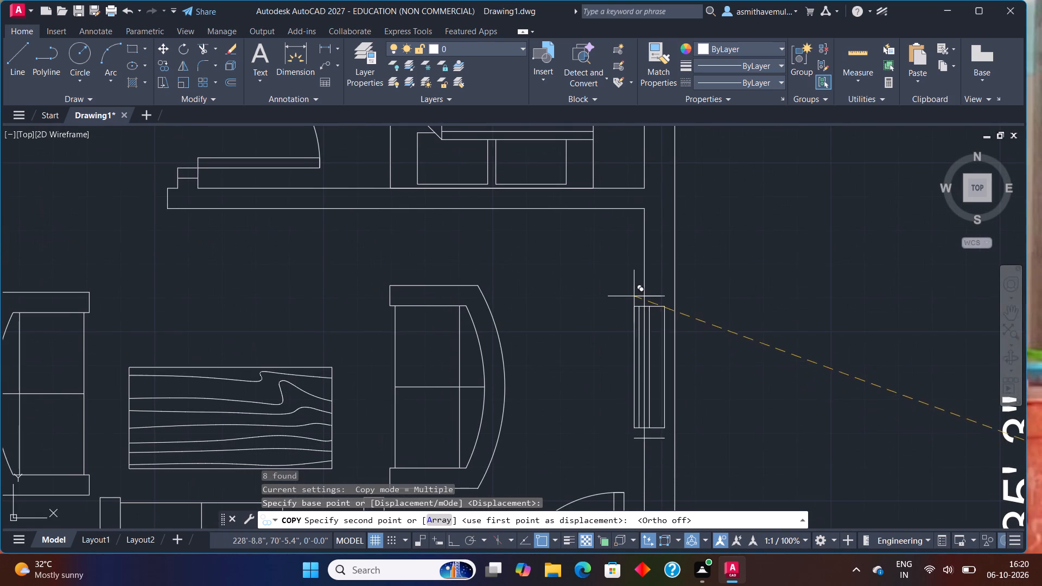
{"action": "left_click", "coordinate": [645, 288]}
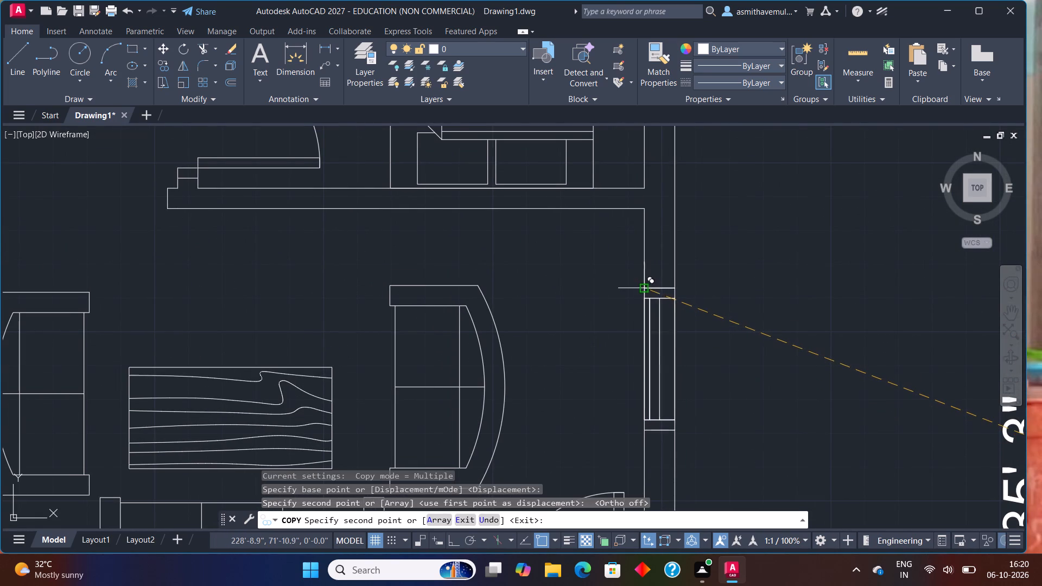
{"action": "key", "text": "Escape"}
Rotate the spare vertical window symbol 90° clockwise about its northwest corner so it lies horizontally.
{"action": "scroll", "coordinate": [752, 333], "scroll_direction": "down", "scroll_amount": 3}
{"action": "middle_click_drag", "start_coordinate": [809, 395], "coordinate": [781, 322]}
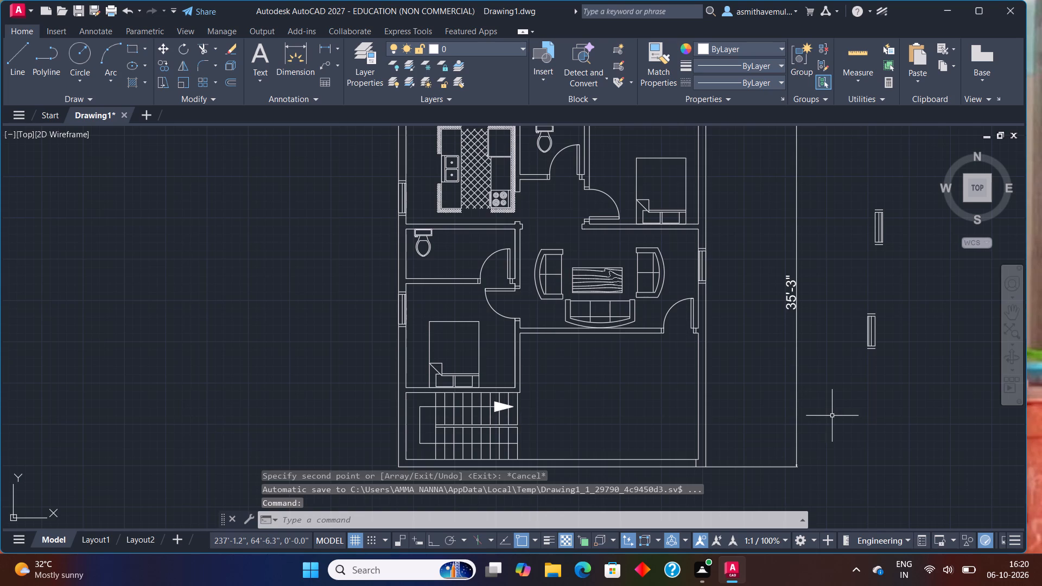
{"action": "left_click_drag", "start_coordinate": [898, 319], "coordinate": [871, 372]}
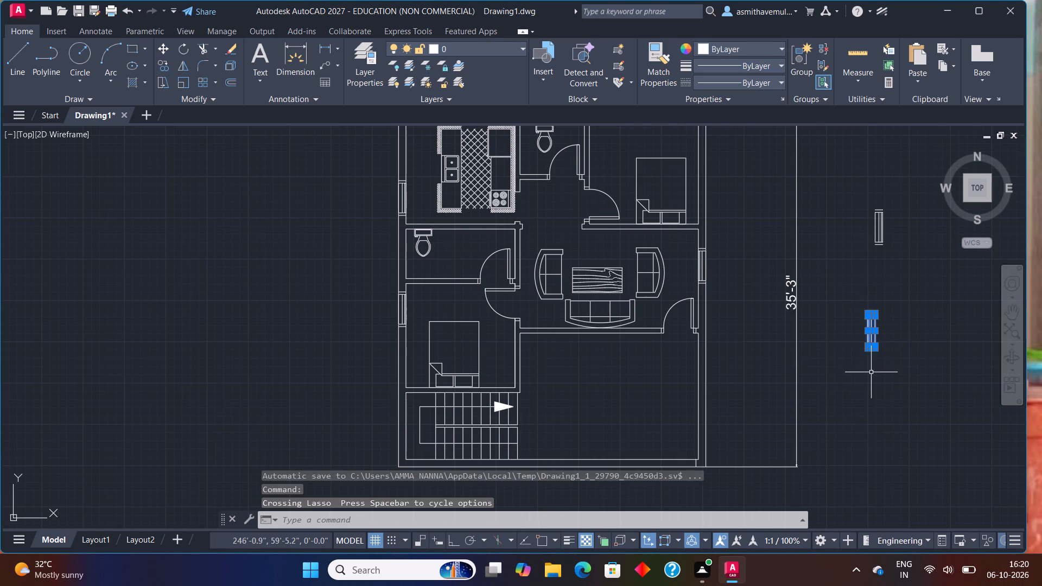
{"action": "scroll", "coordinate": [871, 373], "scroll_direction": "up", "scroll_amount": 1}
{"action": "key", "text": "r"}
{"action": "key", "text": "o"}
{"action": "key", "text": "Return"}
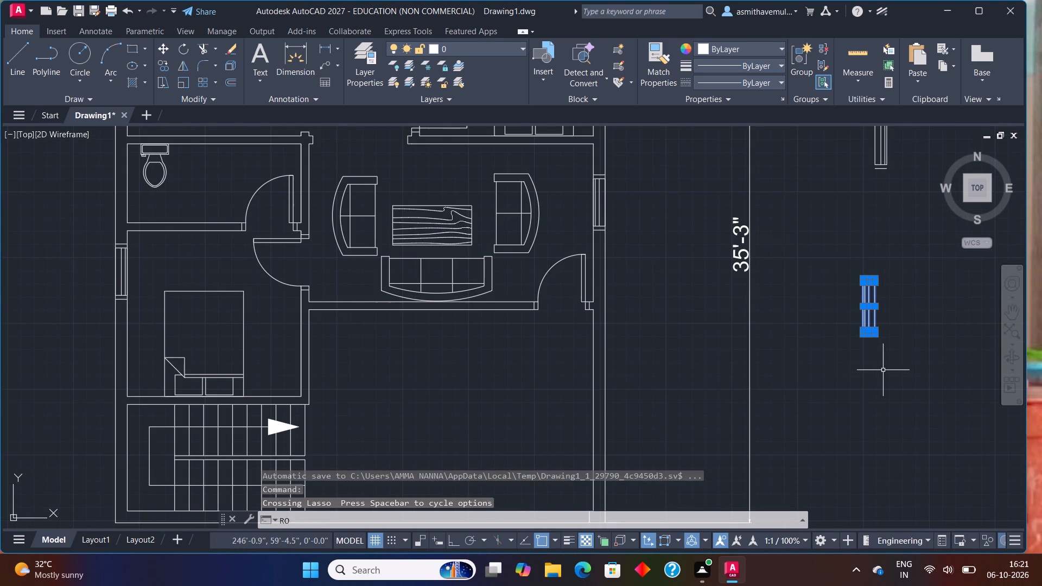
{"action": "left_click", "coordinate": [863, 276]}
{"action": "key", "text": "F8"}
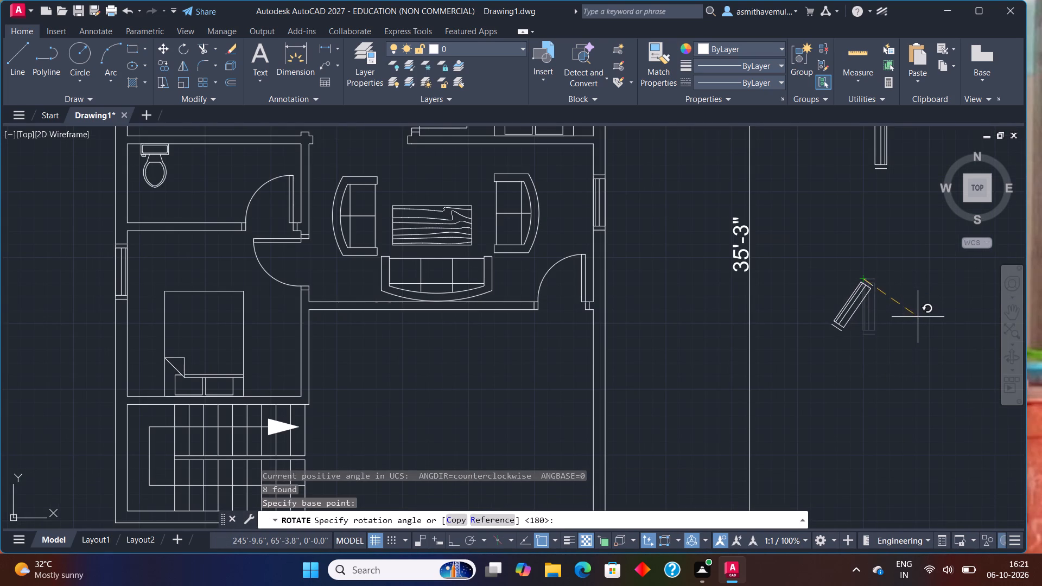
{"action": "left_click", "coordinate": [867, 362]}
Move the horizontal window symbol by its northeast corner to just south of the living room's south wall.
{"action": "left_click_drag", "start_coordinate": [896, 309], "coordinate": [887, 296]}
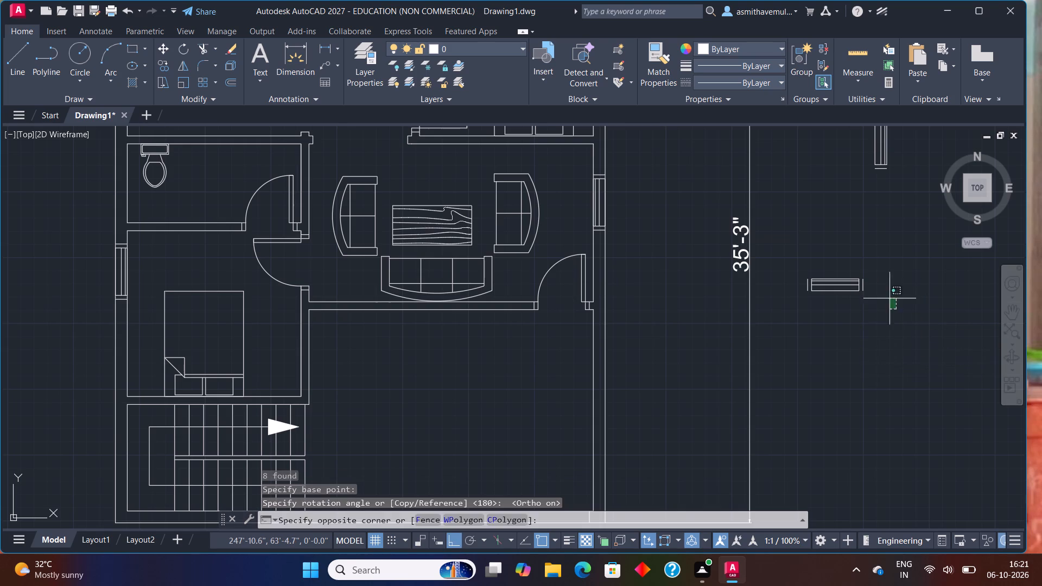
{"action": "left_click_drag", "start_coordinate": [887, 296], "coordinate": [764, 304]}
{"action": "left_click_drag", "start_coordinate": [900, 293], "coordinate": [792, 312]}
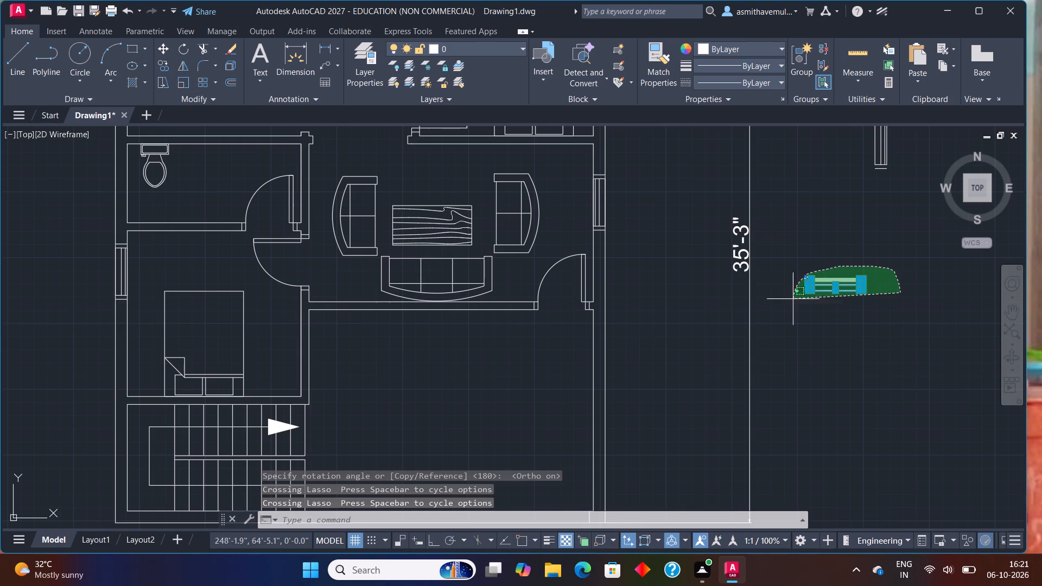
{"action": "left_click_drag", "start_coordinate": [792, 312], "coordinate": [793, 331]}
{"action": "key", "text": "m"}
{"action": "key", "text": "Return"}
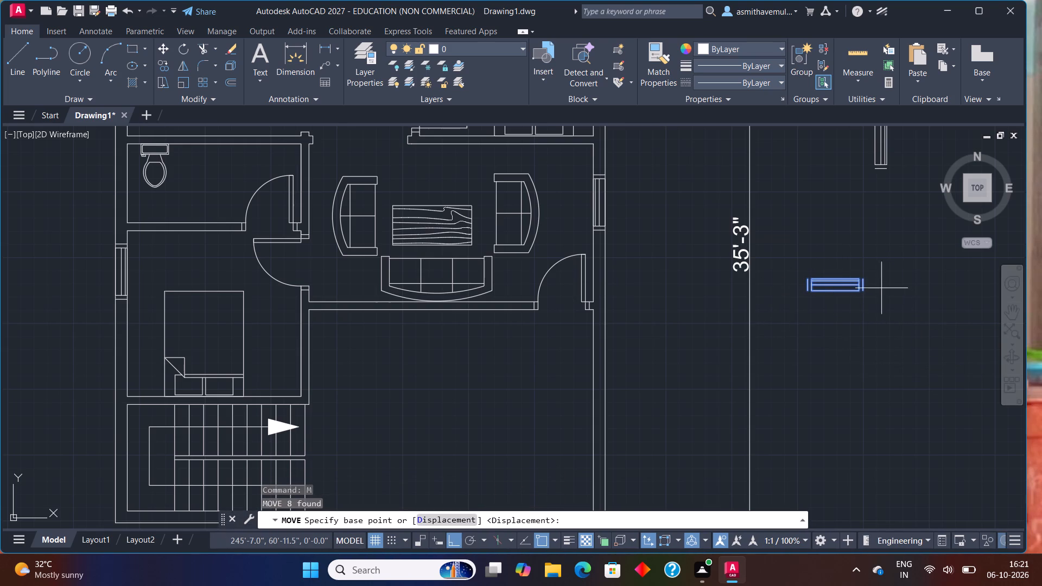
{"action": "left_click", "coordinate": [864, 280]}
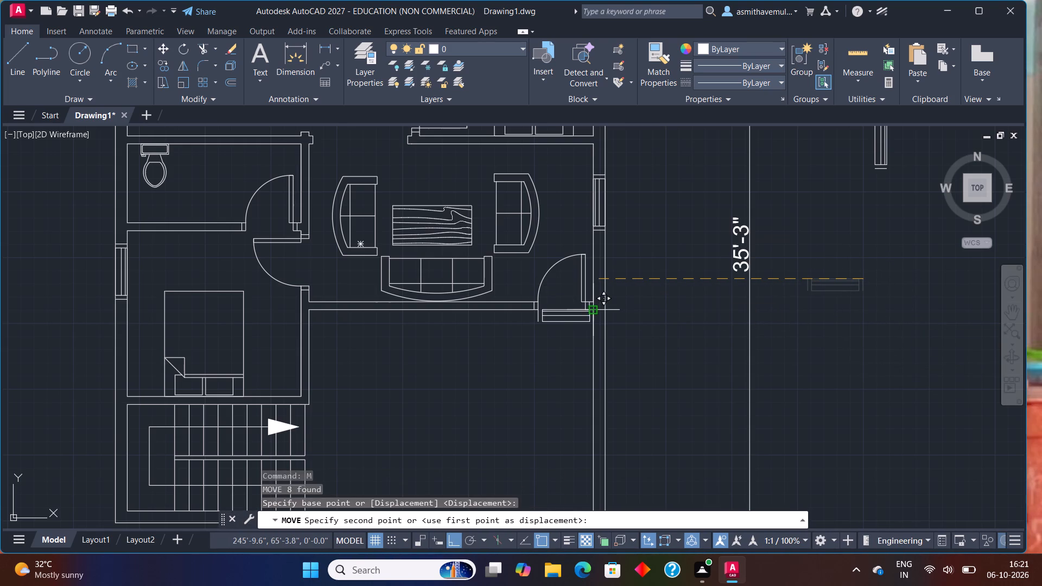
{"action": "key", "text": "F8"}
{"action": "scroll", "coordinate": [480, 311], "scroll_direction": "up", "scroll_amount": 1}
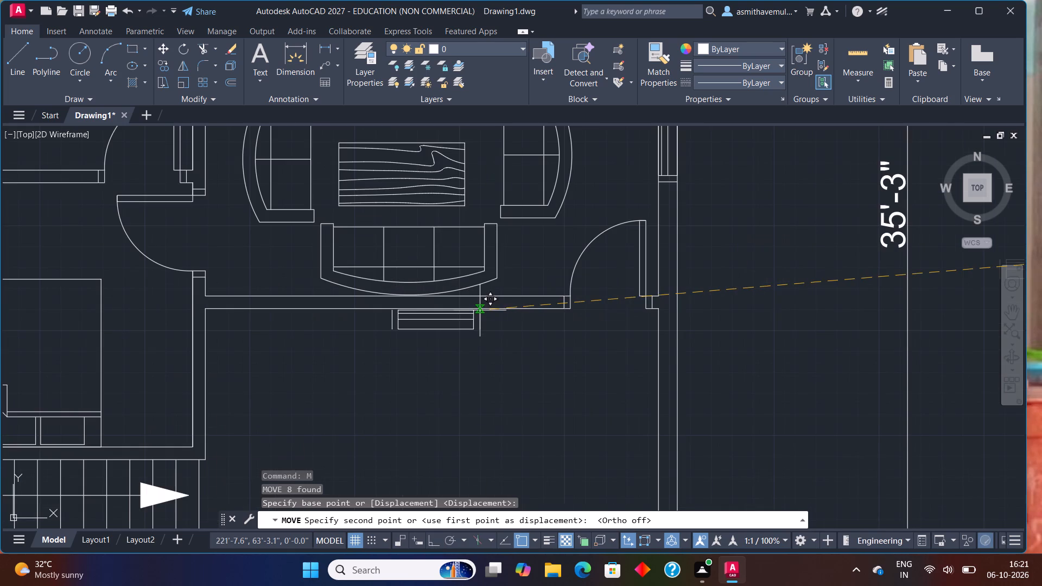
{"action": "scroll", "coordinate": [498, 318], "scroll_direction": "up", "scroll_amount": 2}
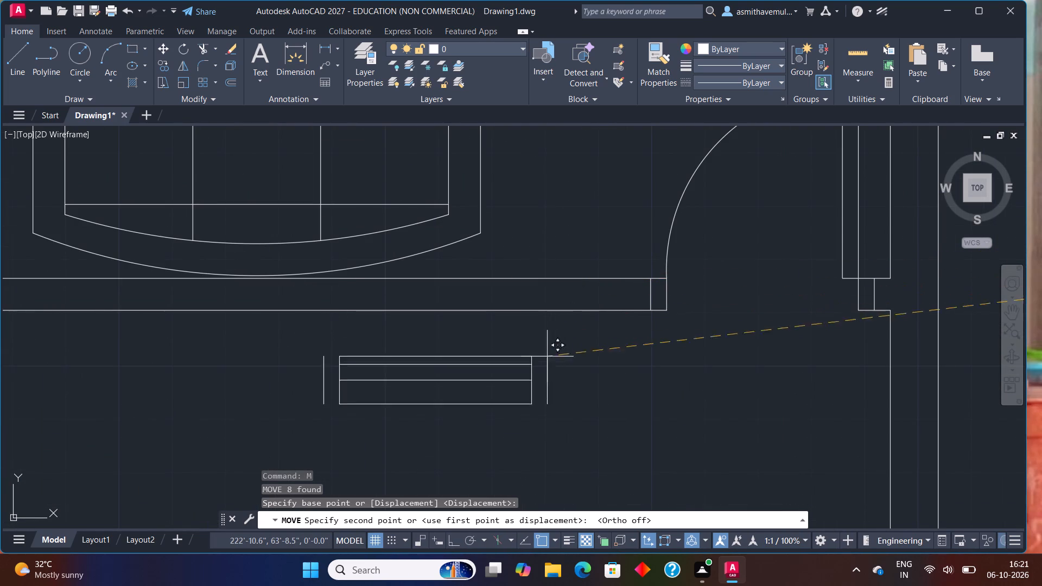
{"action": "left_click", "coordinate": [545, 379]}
Erase the horizontal window symbol south of the living room wall.
{"action": "left_click_drag", "start_coordinate": [632, 426], "coordinate": [275, 436]}
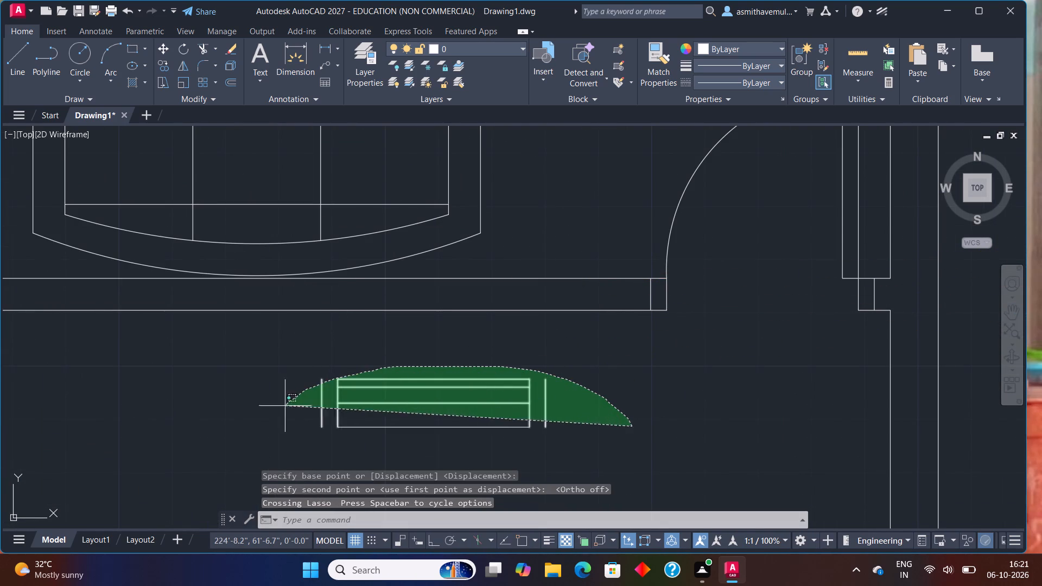
{"action": "left_click_drag", "start_coordinate": [275, 436], "coordinate": [275, 448]}
{"action": "key", "text": "Delete"}
Erase the remaining vertical window symbol outside the plan, east of the 35'-3" dimension.
{"action": "scroll", "coordinate": [529, 380], "scroll_direction": "down", "scroll_amount": 3}
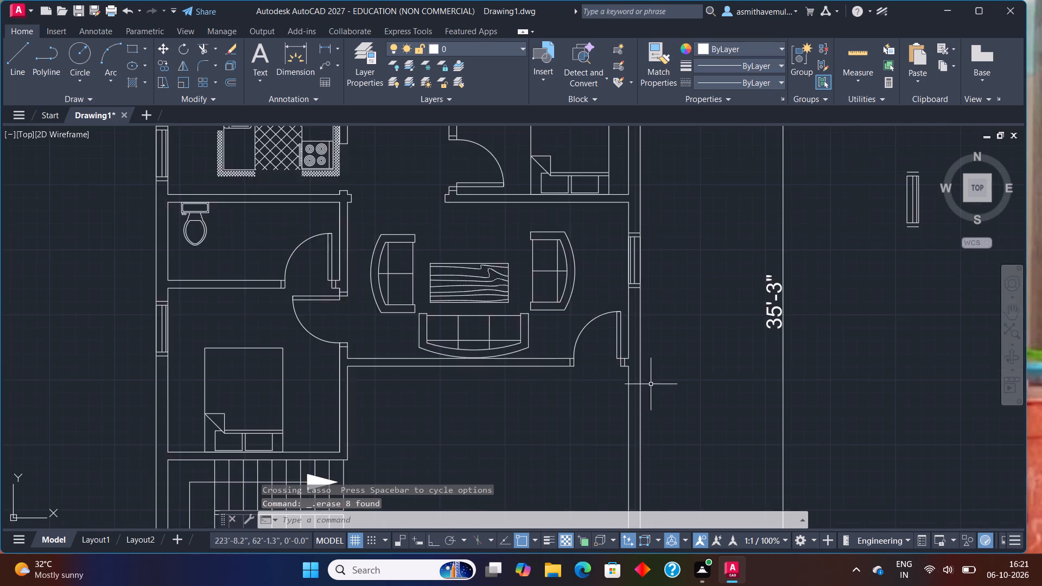
{"action": "scroll", "coordinate": [701, 401], "scroll_direction": "down", "scroll_amount": 2}
{"action": "middle_click_drag", "start_coordinate": [776, 358], "coordinate": [741, 394]}
{"action": "left_click_drag", "start_coordinate": [767, 325], "coordinate": [711, 407]}
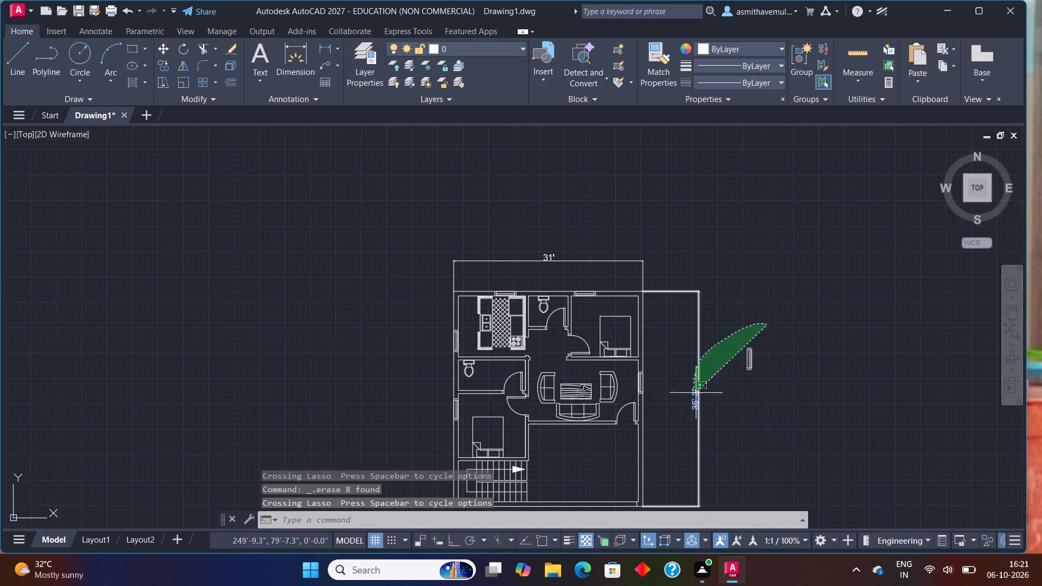
{"action": "left_click_drag", "start_coordinate": [711, 407], "coordinate": [786, 418]}
{"action": "key", "text": "Escape"}
{"action": "left_click_drag", "start_coordinate": [806, 348], "coordinate": [733, 341]}
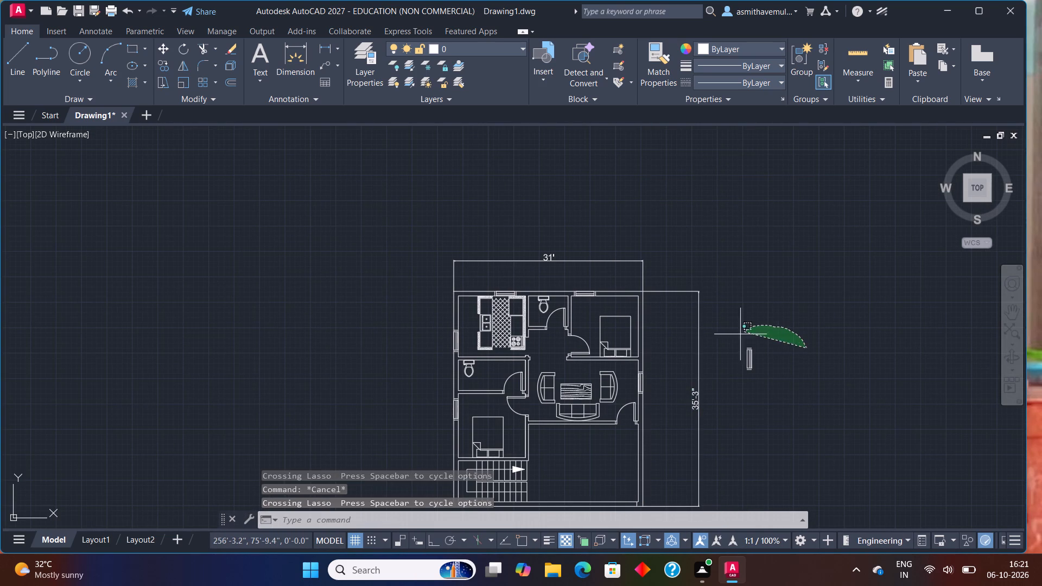
{"action": "left_click_drag", "start_coordinate": [733, 341], "coordinate": [753, 419]}
{"action": "key", "text": "Delete"}
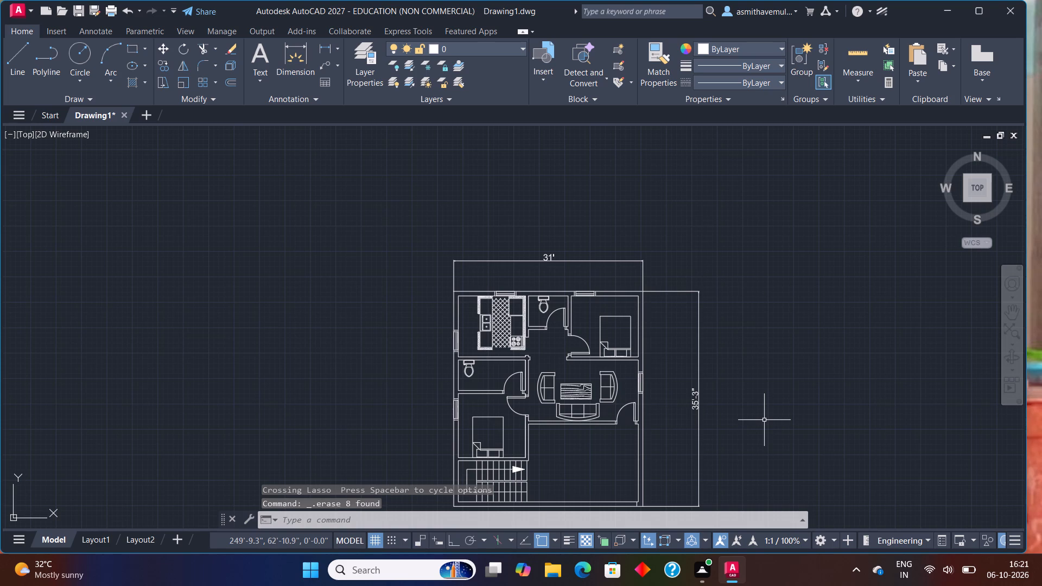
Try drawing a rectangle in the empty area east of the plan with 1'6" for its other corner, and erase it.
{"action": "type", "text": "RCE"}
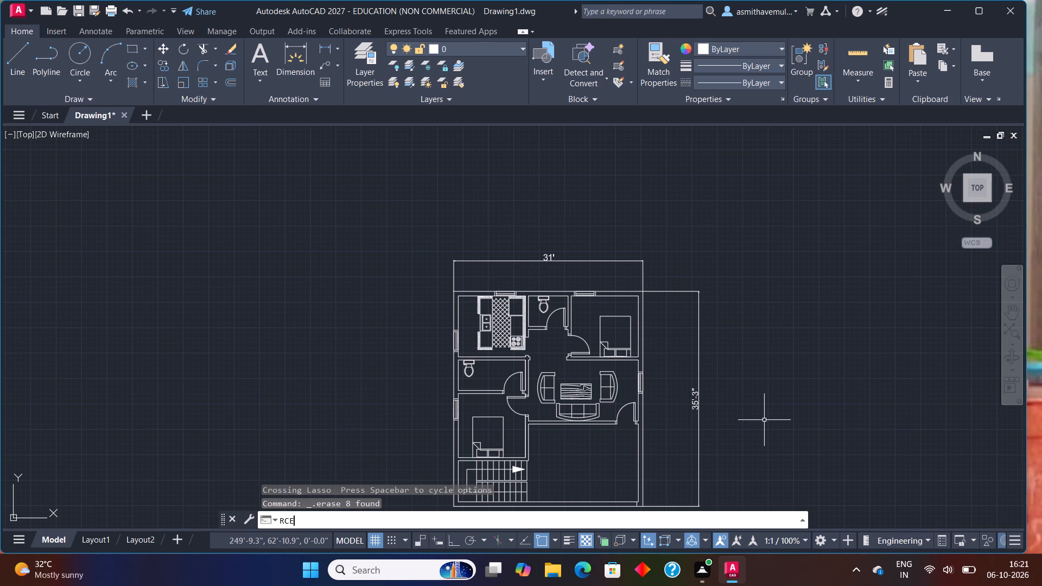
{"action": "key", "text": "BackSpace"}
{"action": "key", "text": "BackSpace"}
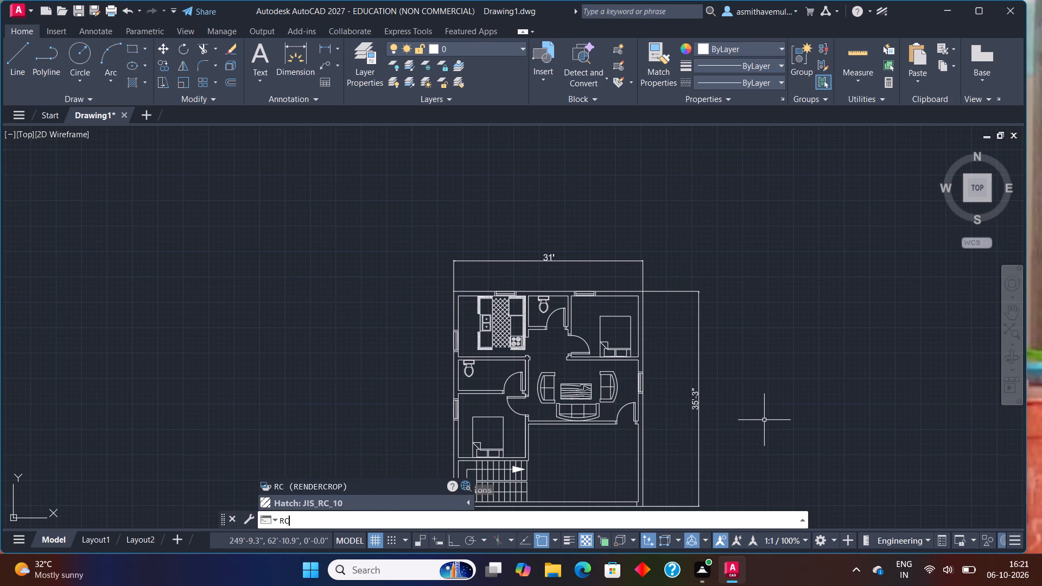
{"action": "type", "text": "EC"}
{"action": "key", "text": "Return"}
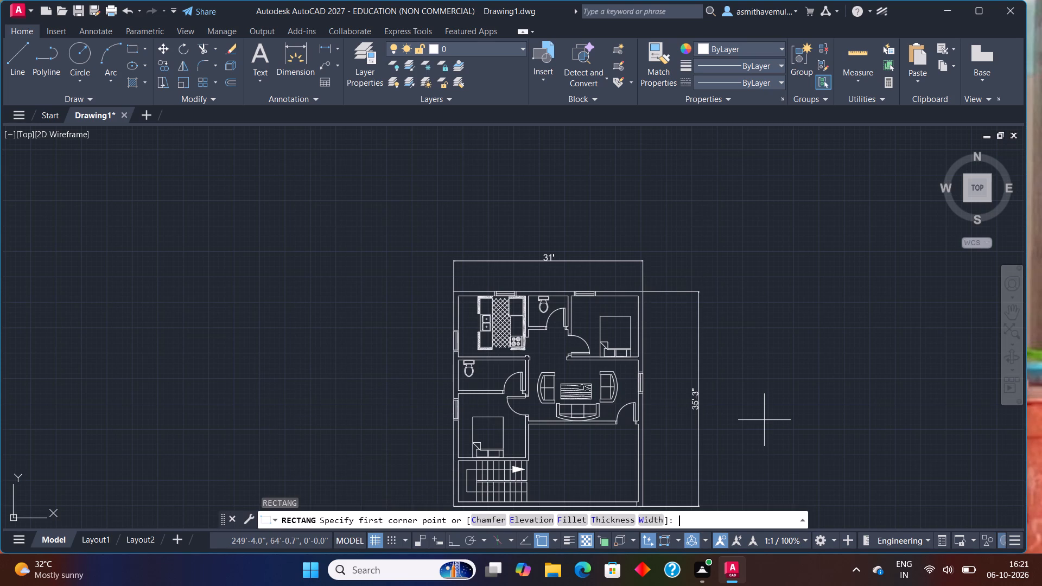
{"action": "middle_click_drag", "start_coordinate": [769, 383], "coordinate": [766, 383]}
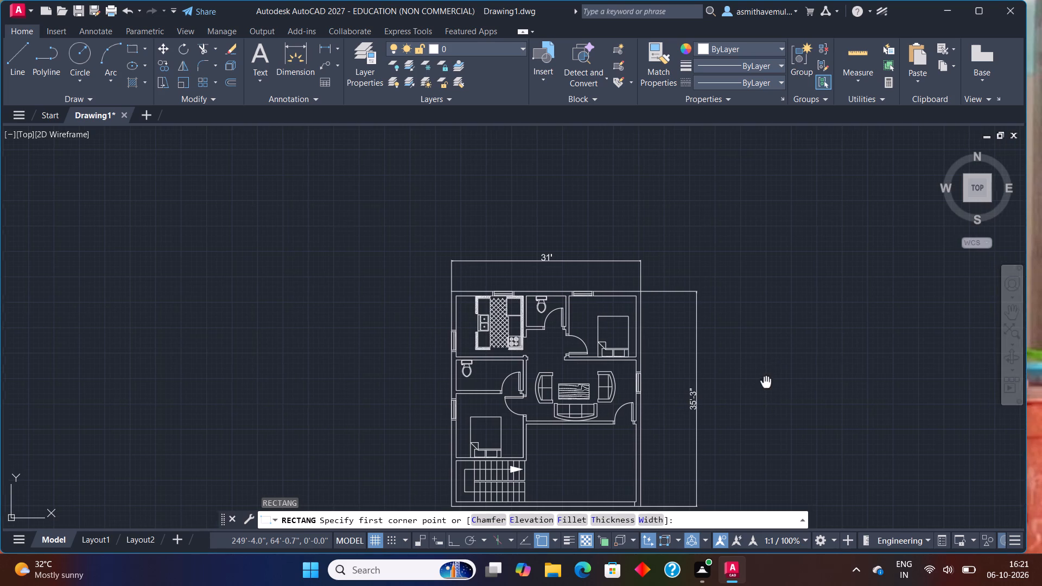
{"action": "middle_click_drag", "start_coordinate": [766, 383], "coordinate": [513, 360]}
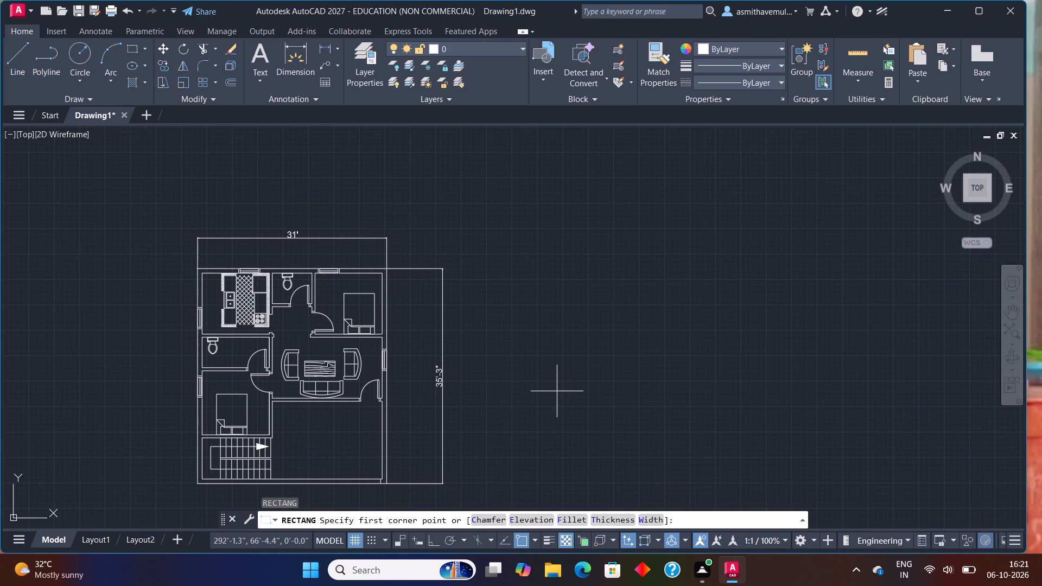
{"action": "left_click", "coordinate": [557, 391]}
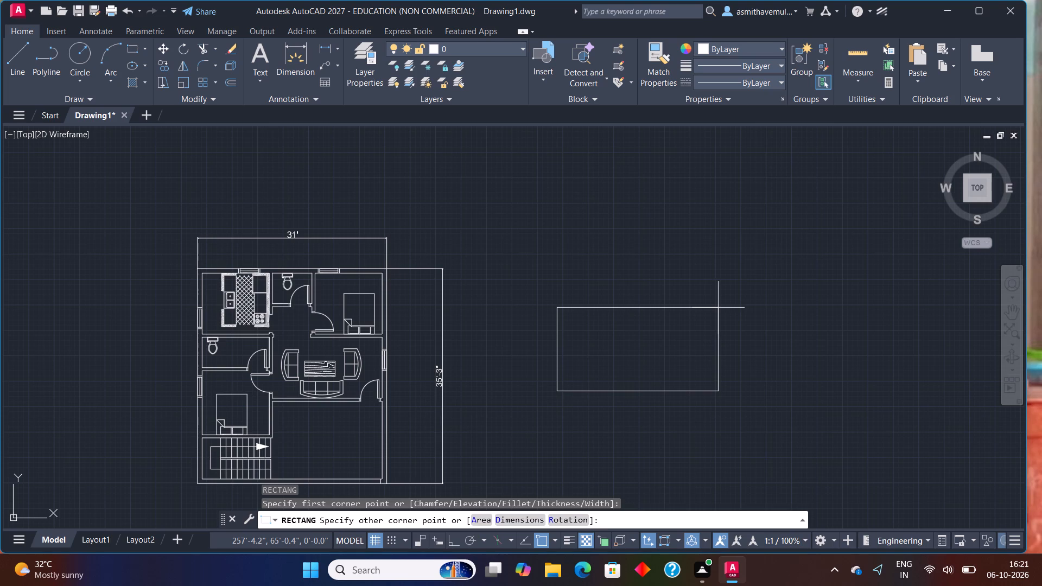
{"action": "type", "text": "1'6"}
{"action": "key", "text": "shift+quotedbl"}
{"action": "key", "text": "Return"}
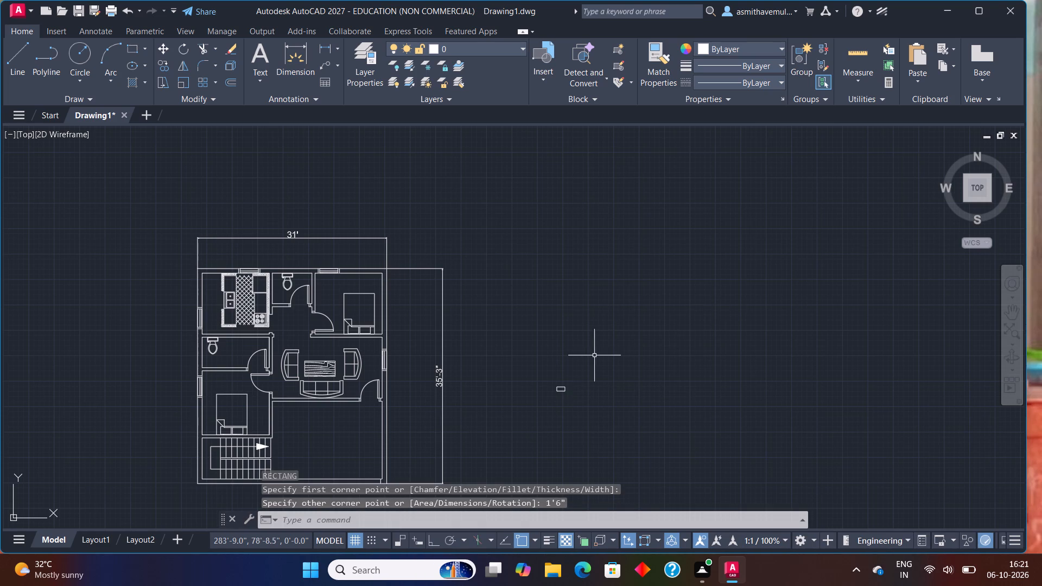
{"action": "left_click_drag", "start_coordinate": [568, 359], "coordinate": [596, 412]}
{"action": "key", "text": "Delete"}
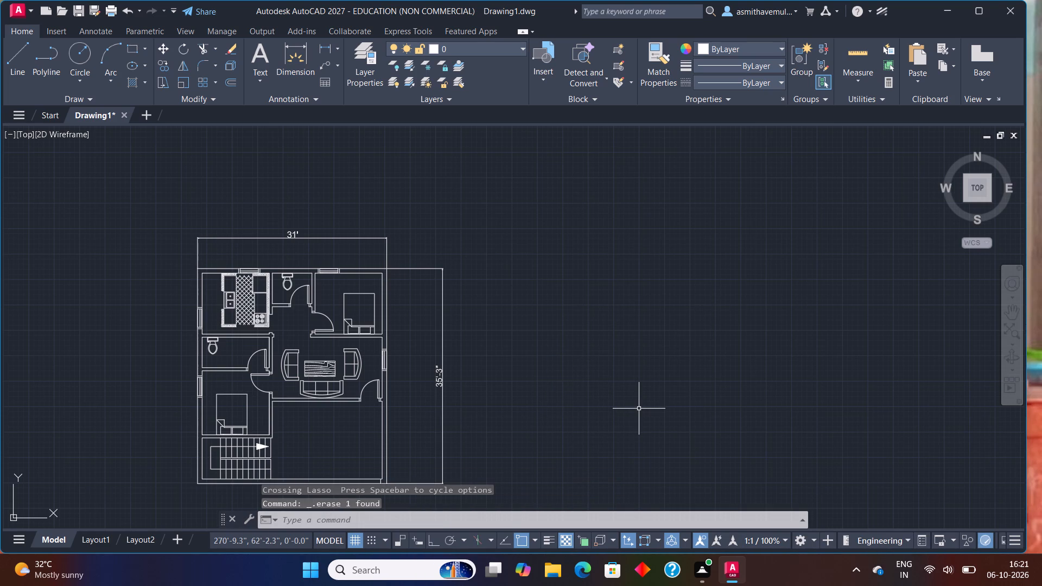
Draw a rectangle 1'6" long by 9" wide in the empty area east of the plan.
{"action": "type", "text": "REC"}
{"action": "key", "text": "Return"}
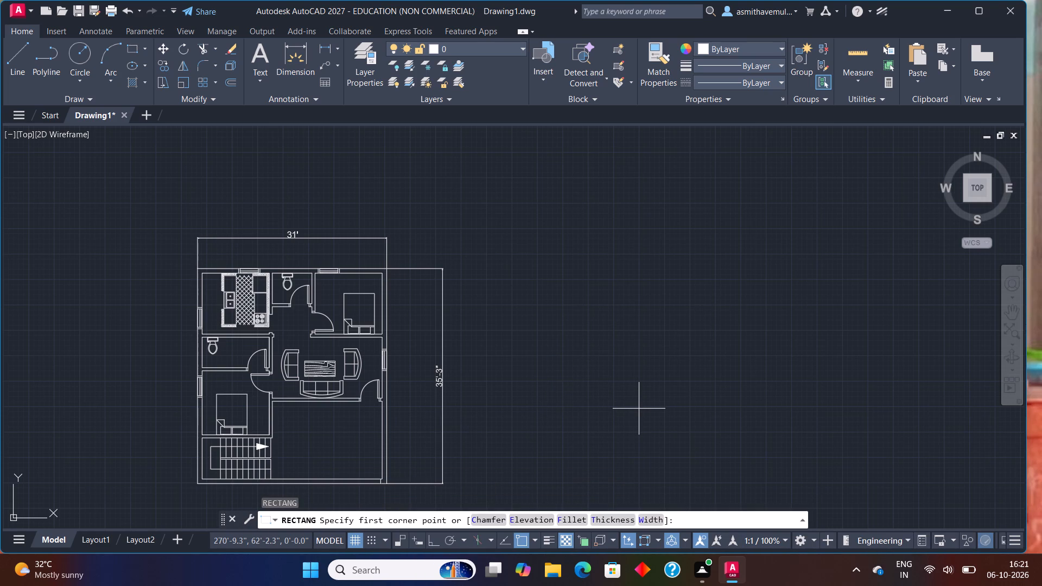
{"action": "left_click", "coordinate": [564, 393]}
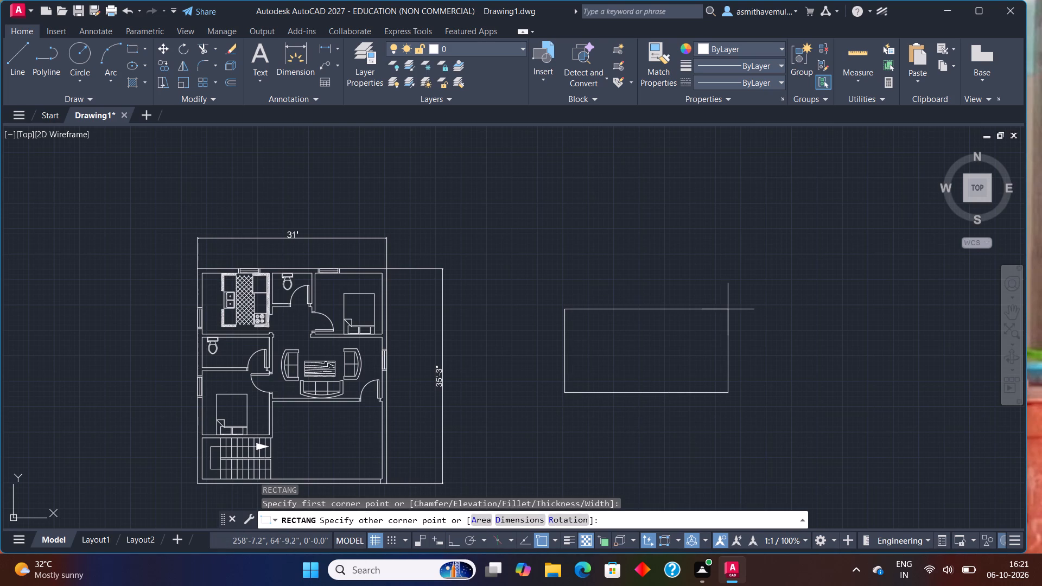
{"action": "key", "text": "d"}
{"action": "key", "text": "Return"}
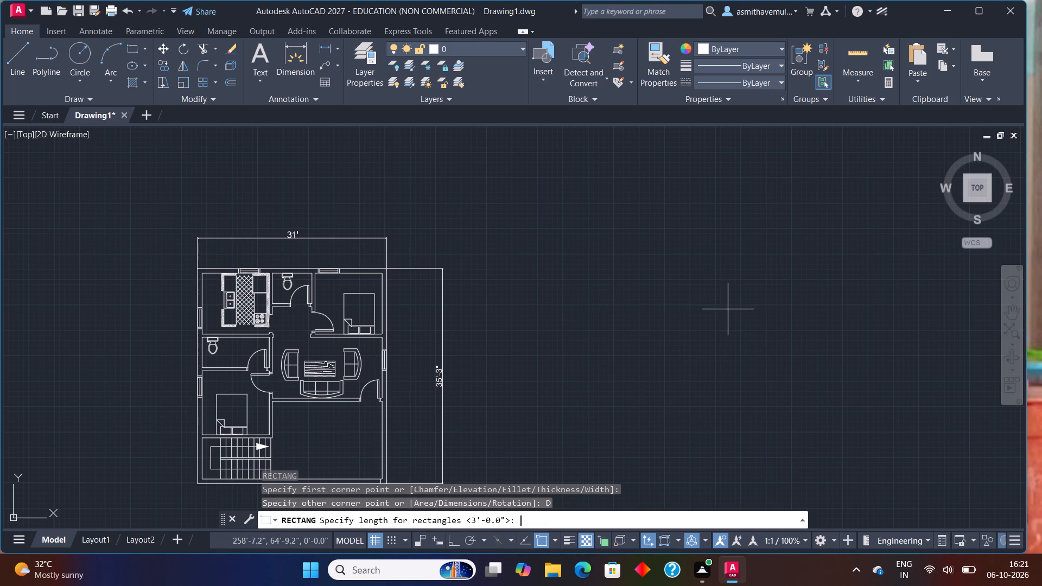
{"action": "key", "text": "3"}
{"action": "key", "text": "BackSpace"}
{"action": "type", "text": "1'"}
{"action": "type", "text": "6\""}
{"action": "key", "text": "Return"}
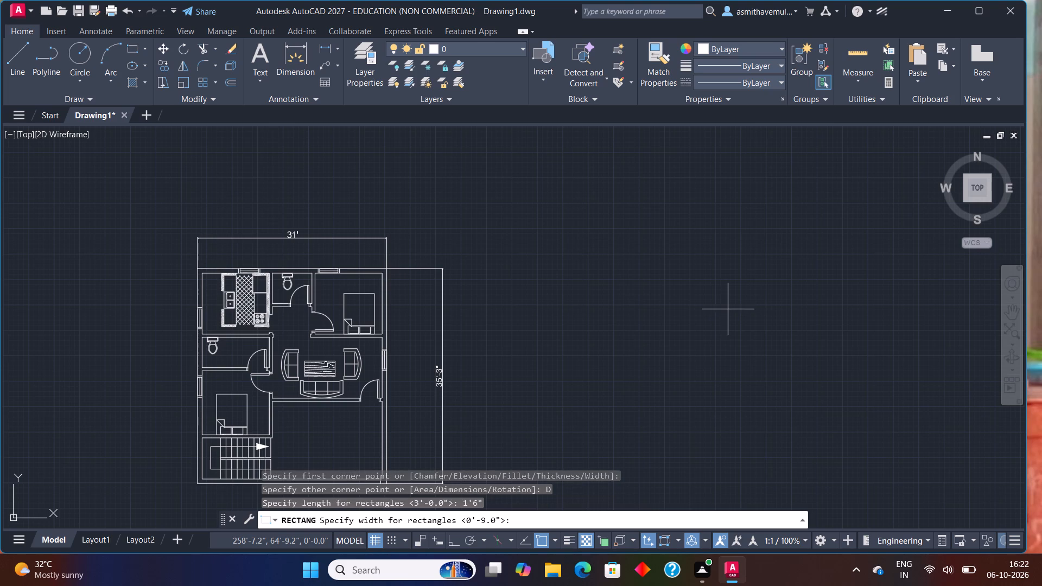
{"action": "type", "text": "9\""}
{"action": "key", "text": "Return"}
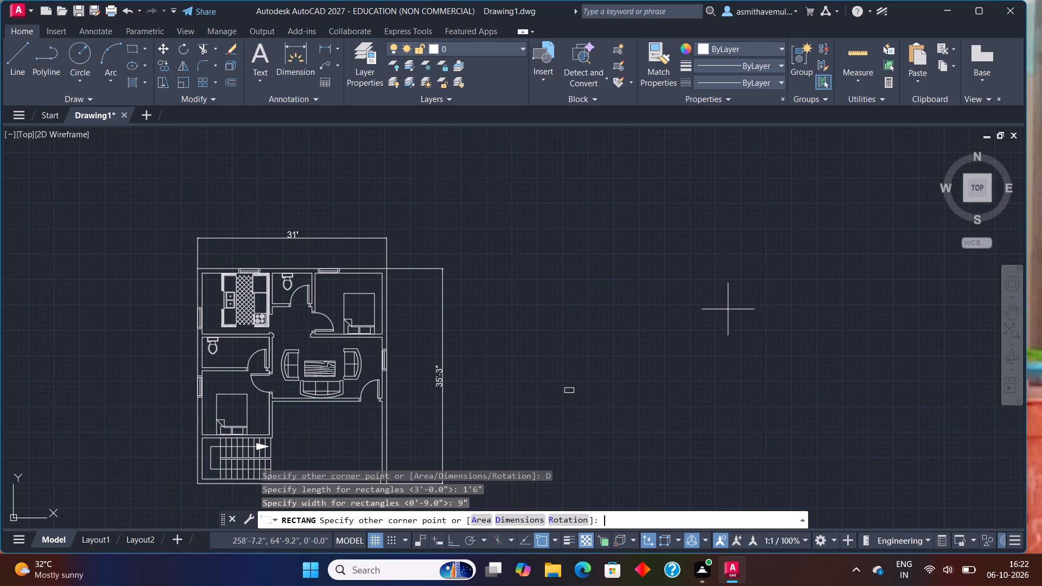
{"action": "scroll", "coordinate": [559, 395], "scroll_direction": "up", "scroll_amount": 1}
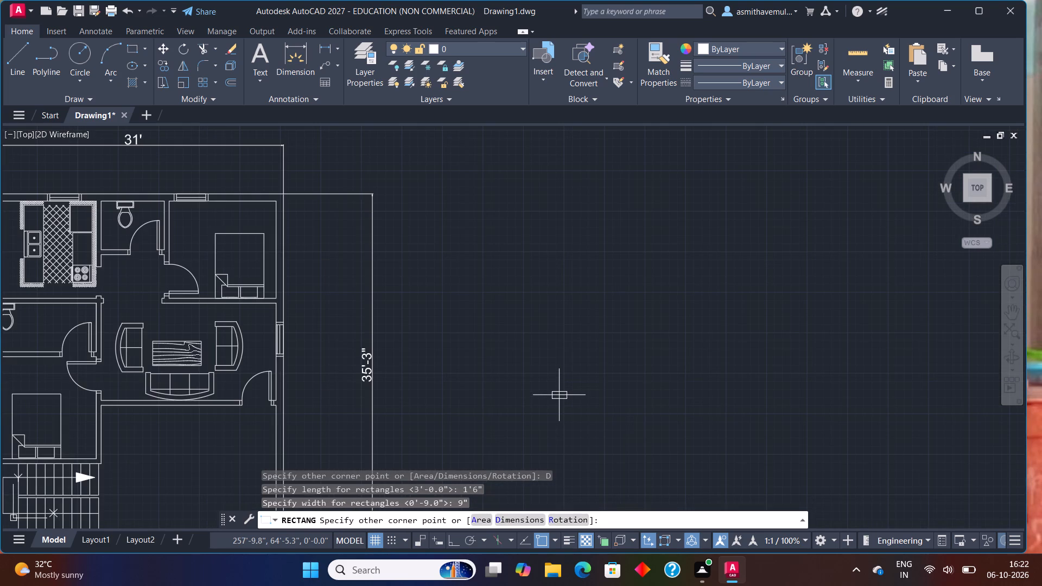
{"action": "left_click", "coordinate": [559, 395]}
Draw a horizontal line across the 1'6" by 9" rectangle between the midpoints of its short sides.
{"action": "middle_click_drag", "start_coordinate": [576, 406], "coordinate": [672, 379]}
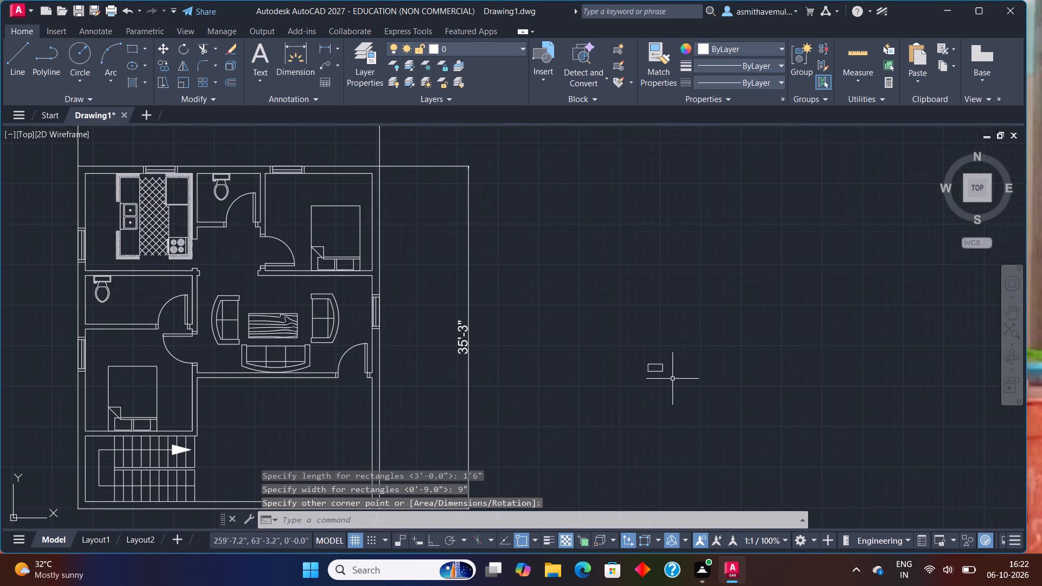
{"action": "key", "text": "l"}
{"action": "key", "text": "Return"}
{"action": "scroll", "coordinate": [622, 372], "scroll_direction": "up", "scroll_amount": 2}
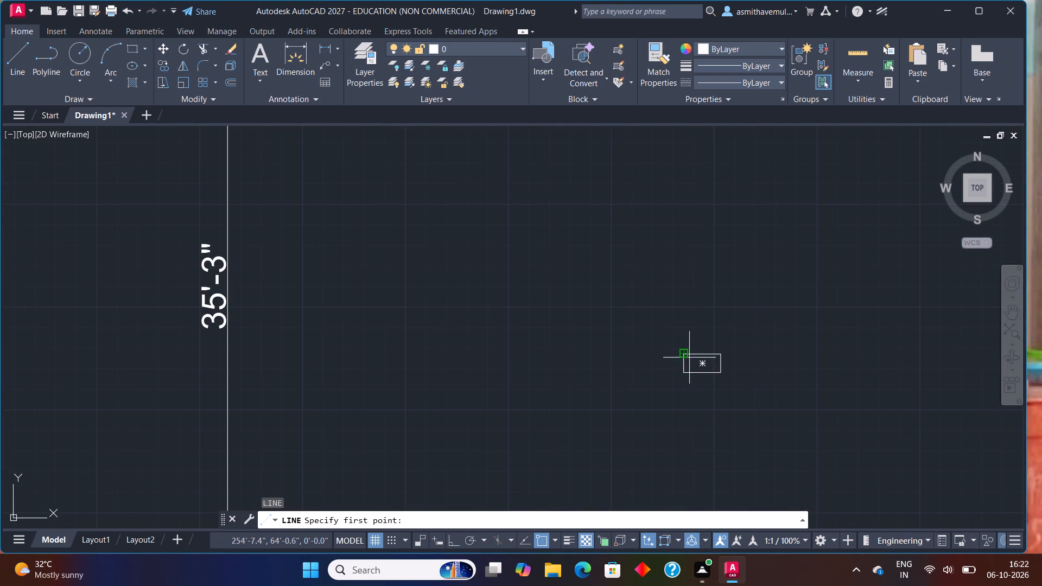
{"action": "left_click", "coordinate": [687, 366]}
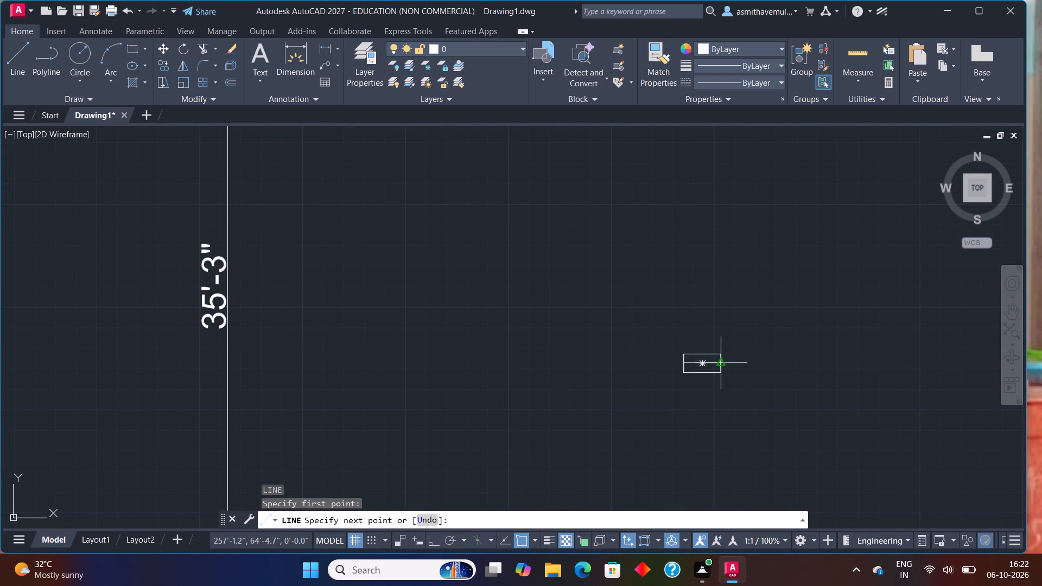
{"action": "left_click", "coordinate": [718, 364]}
{"action": "scroll", "coordinate": [694, 362], "scroll_direction": "up", "scroll_amount": 1}
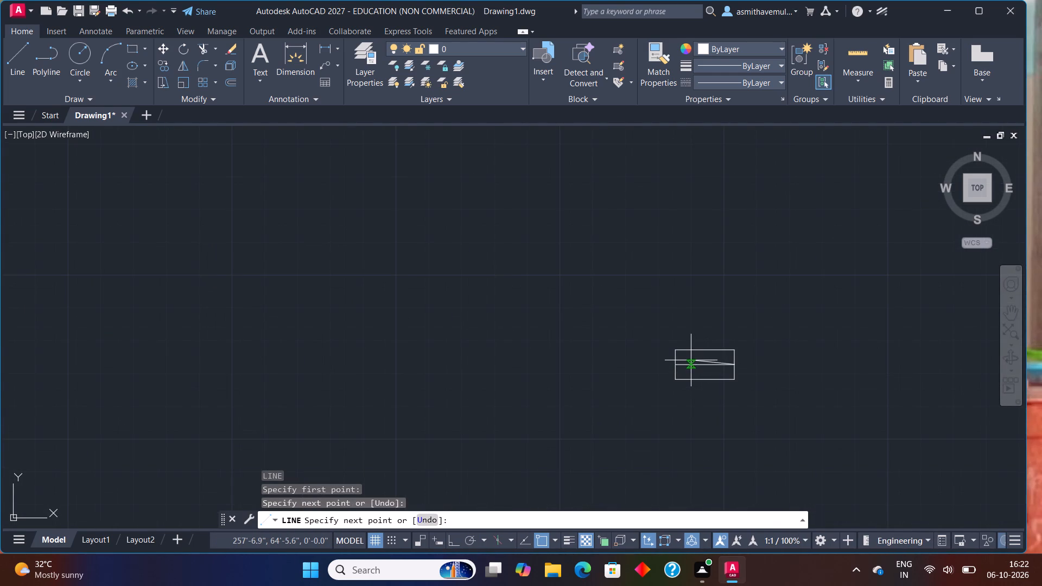
{"action": "key", "text": "Escape"}
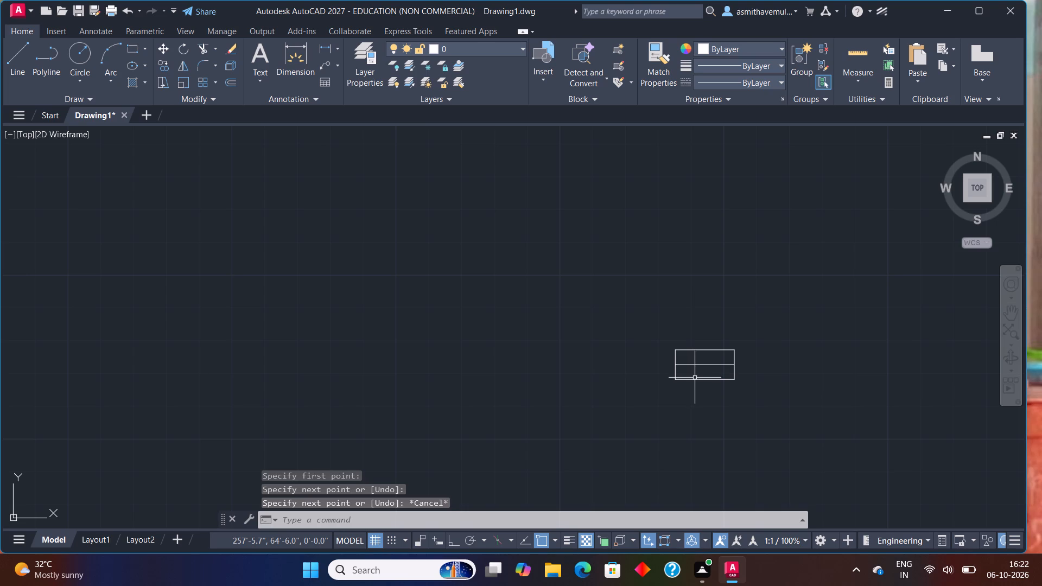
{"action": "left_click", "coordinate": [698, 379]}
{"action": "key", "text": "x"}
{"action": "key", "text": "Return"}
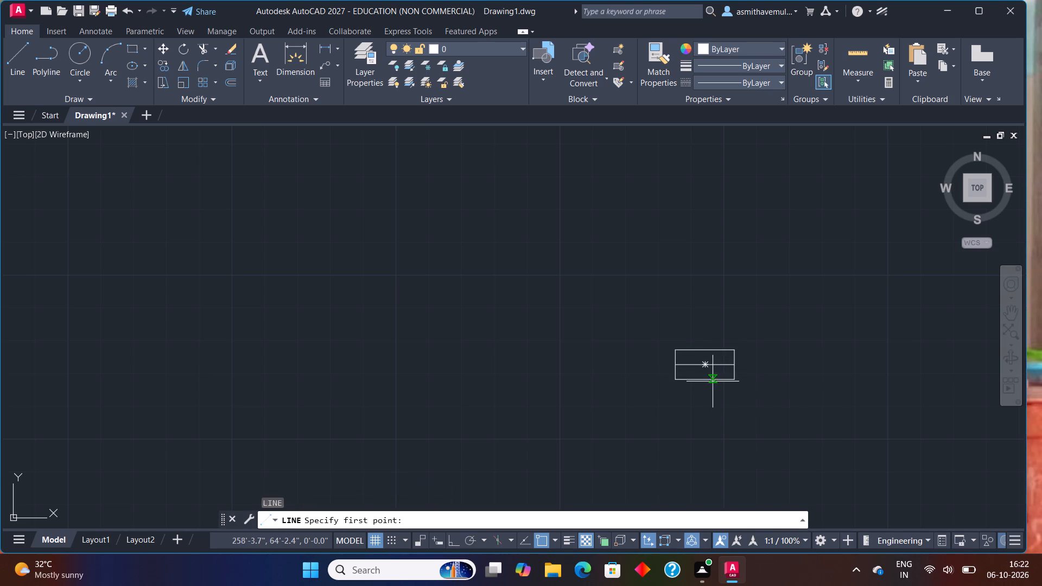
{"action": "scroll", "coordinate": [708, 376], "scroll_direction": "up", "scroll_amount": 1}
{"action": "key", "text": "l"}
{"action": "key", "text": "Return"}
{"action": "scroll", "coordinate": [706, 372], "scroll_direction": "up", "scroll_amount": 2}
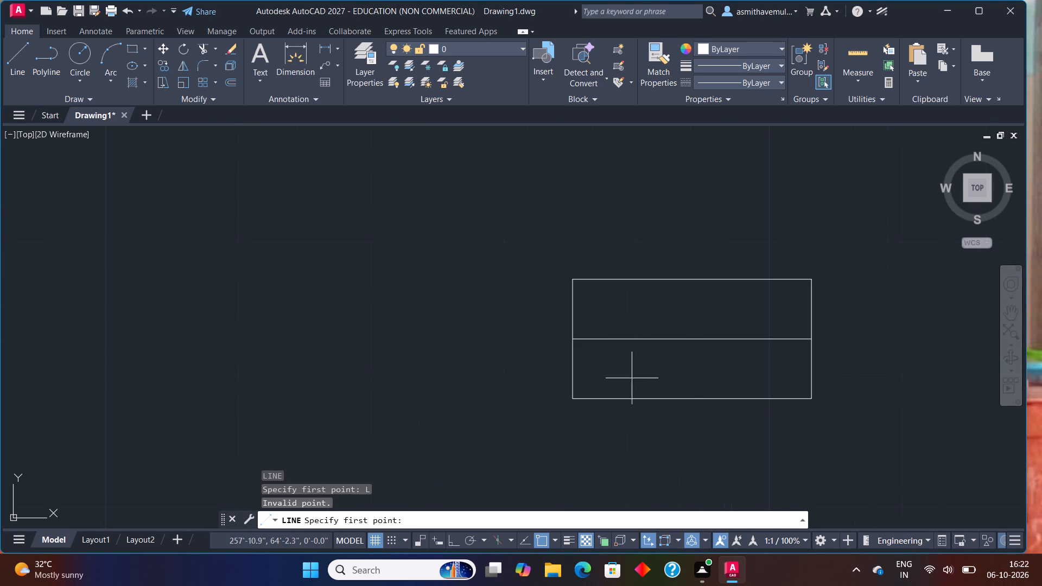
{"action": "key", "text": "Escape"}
Offset the rectangle's horizontal midline 3" to the south.
{"action": "key", "text": "o"}
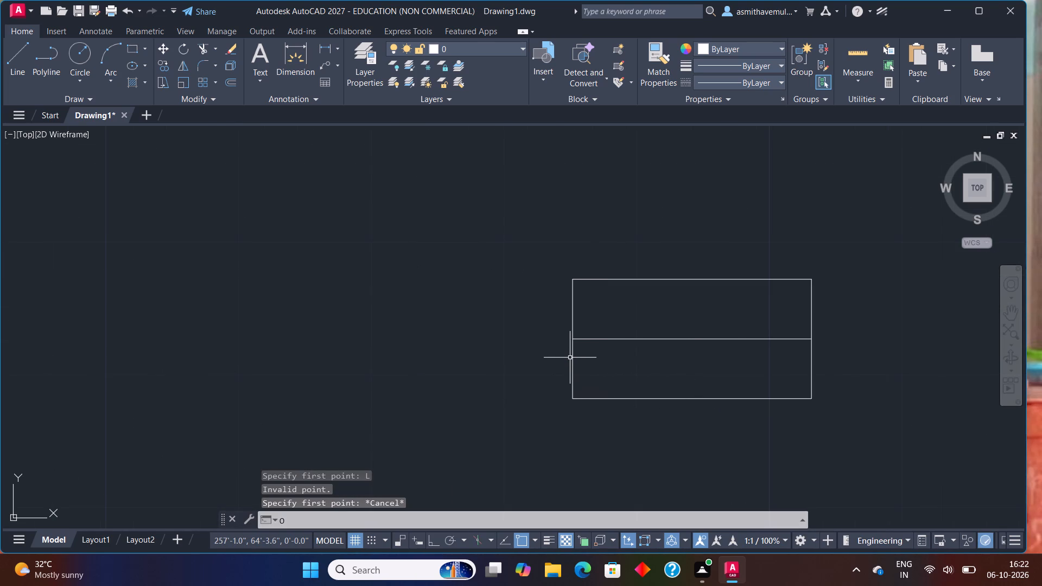
{"action": "key", "text": "Return"}
{"action": "key", "text": "3"}
{"action": "key", "text": "shift+quotedbl"}
{"action": "key", "text": "Return"}
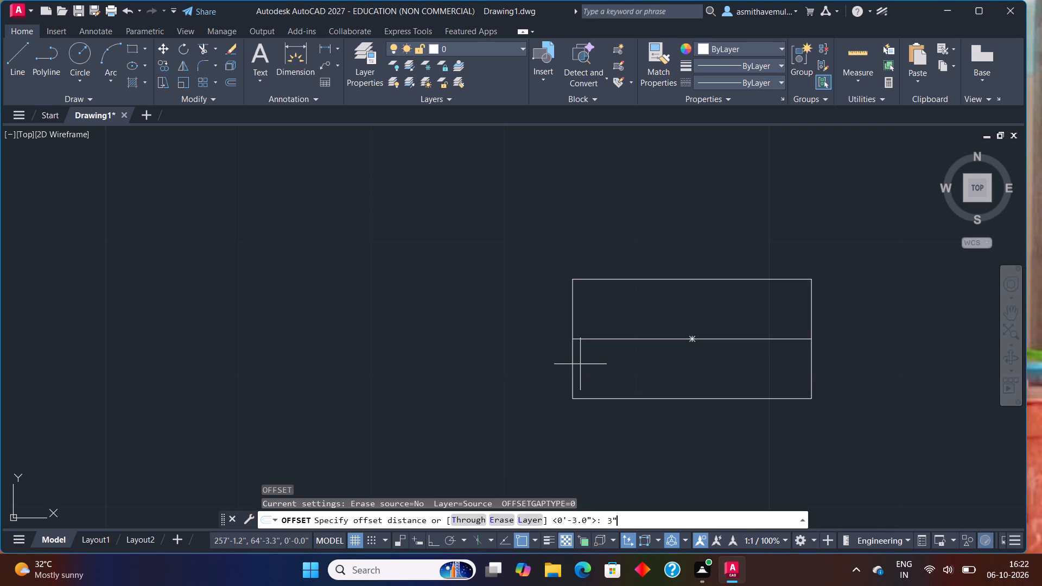
{"action": "left_click", "coordinate": [608, 340]}
{"action": "left_click", "coordinate": [613, 357]}
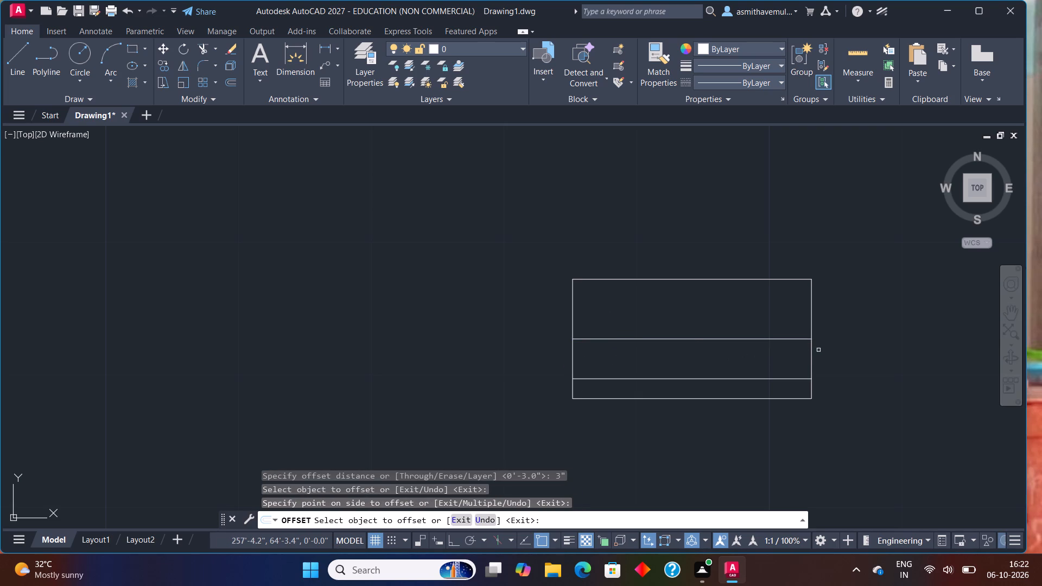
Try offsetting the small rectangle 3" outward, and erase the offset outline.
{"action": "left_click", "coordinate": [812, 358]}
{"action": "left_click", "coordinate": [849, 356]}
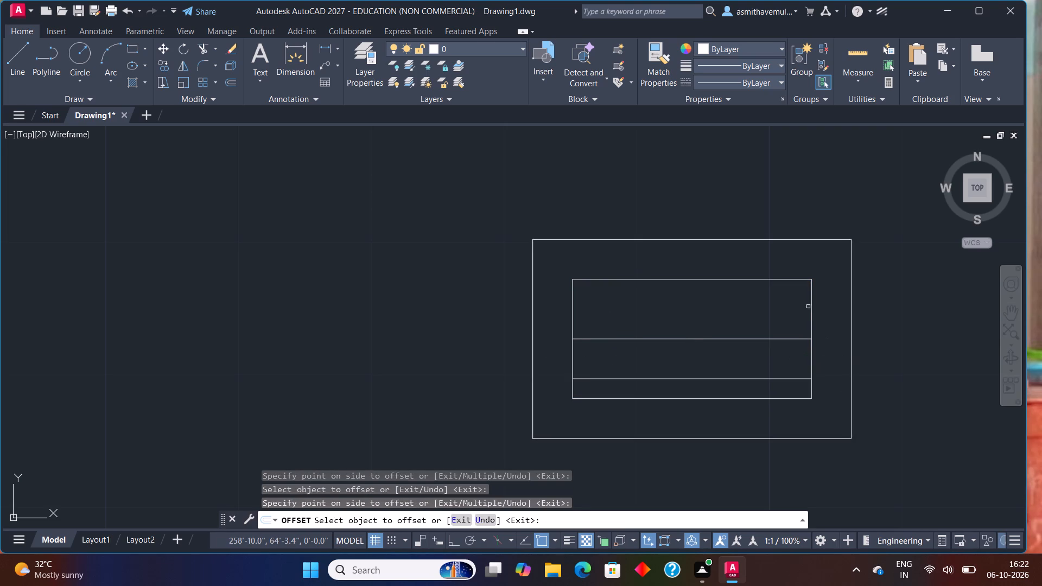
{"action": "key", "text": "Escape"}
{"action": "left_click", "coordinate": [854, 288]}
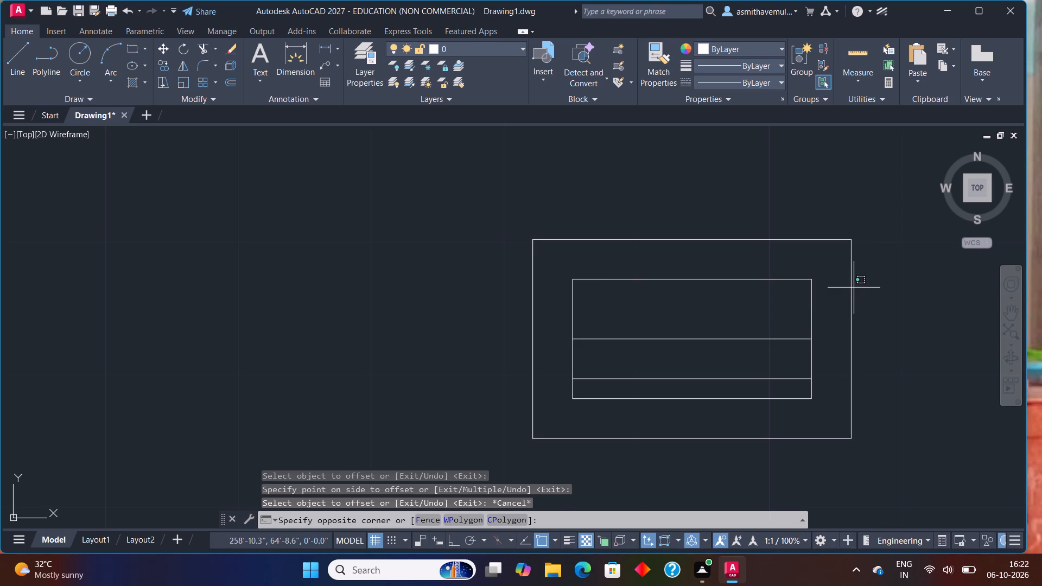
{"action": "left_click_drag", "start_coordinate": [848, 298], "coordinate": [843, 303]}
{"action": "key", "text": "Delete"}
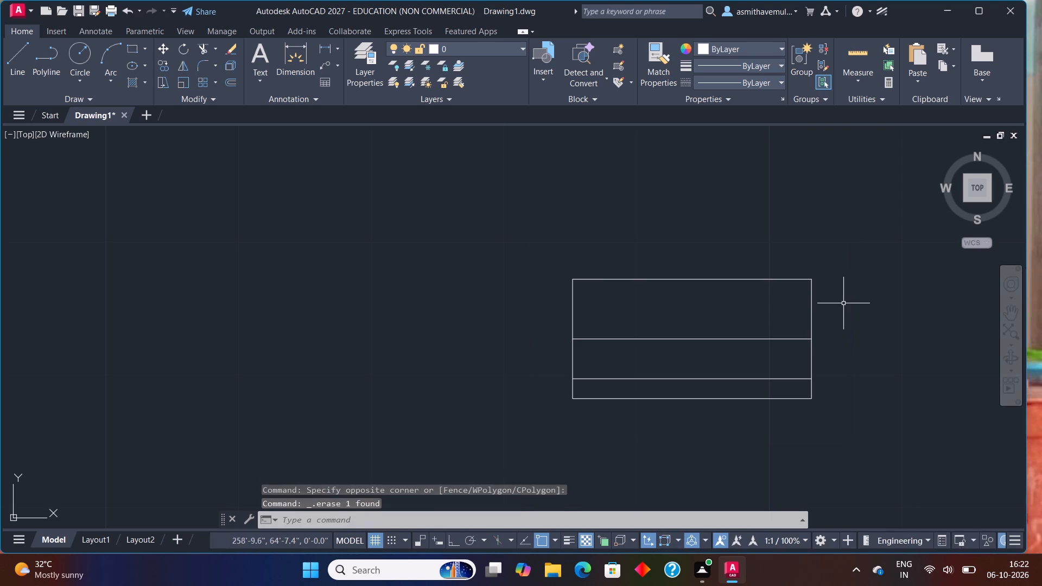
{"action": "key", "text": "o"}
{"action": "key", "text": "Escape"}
Explode the small 1'6" by 9" rectangle into separate lines.
{"action": "left_click", "coordinate": [769, 281]}
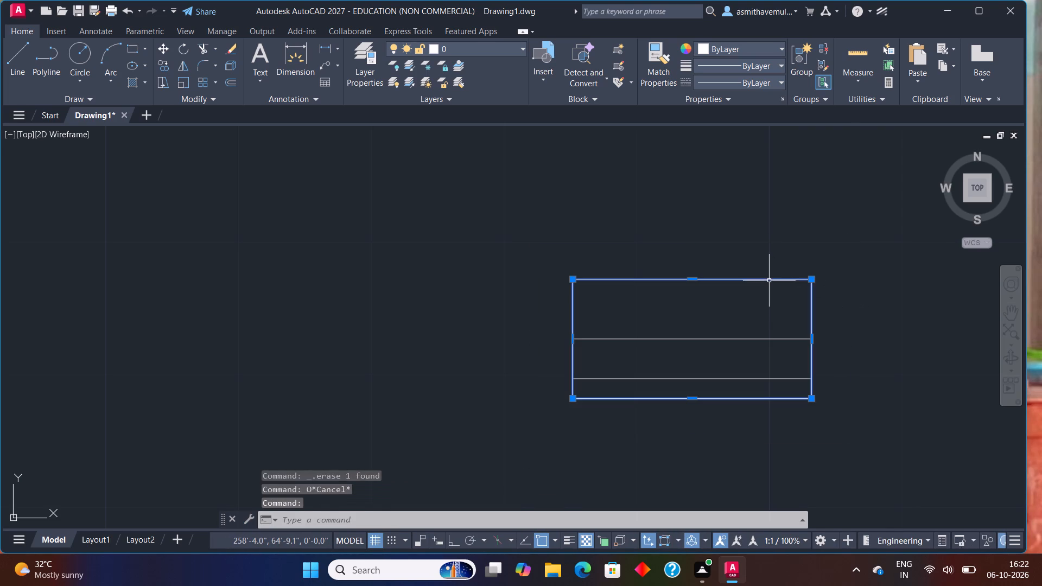
{"action": "key", "text": "x"}
{"action": "key", "text": "Return"}
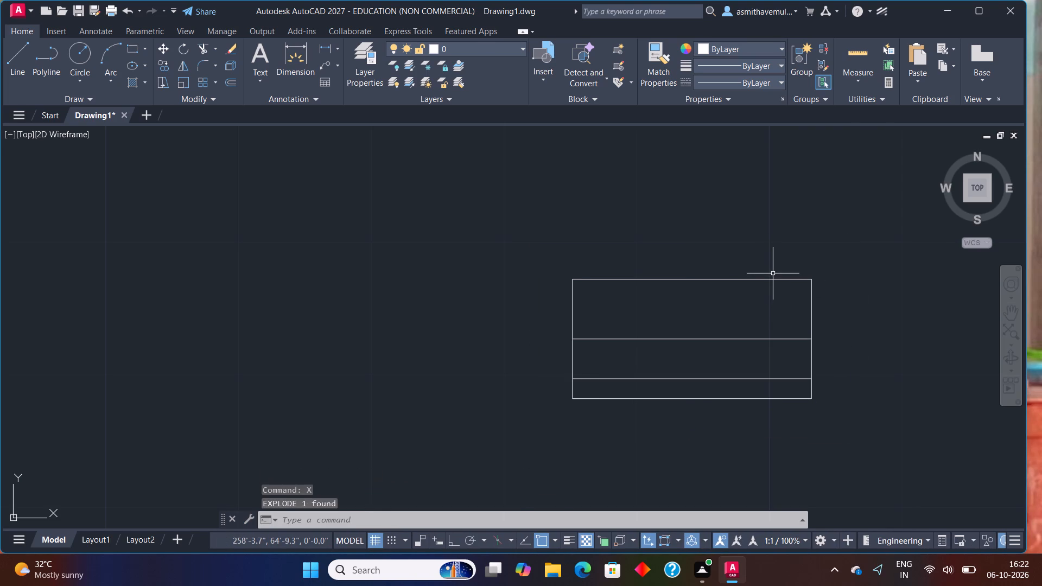
Offset the small rectangle's east and west sides 3" outward.
{"action": "key", "text": "o"}
{"action": "key", "text": "Return"}
{"action": "key", "text": "3"}
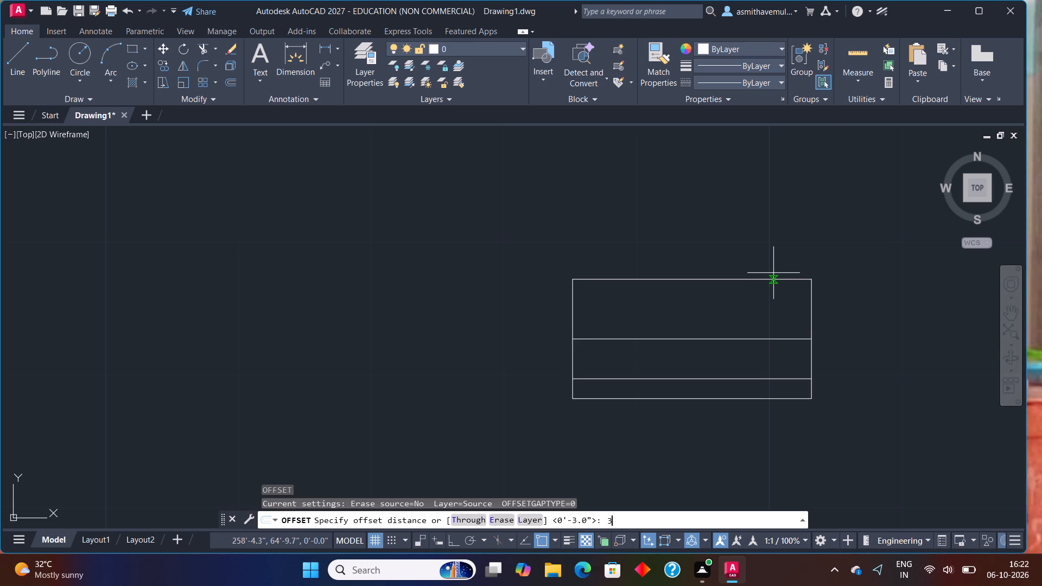
{"action": "key", "text": "shift+quotedbl"}
{"action": "key", "text": "Return"}
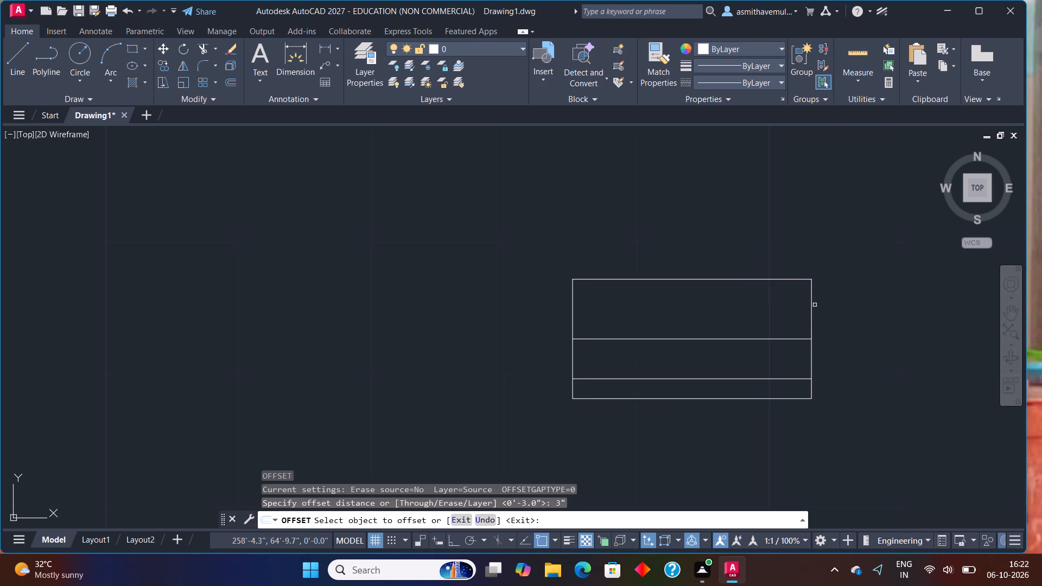
{"action": "left_click_drag", "start_coordinate": [811, 301], "coordinate": [816, 301]}
{"action": "left_click", "coordinate": [874, 301]}
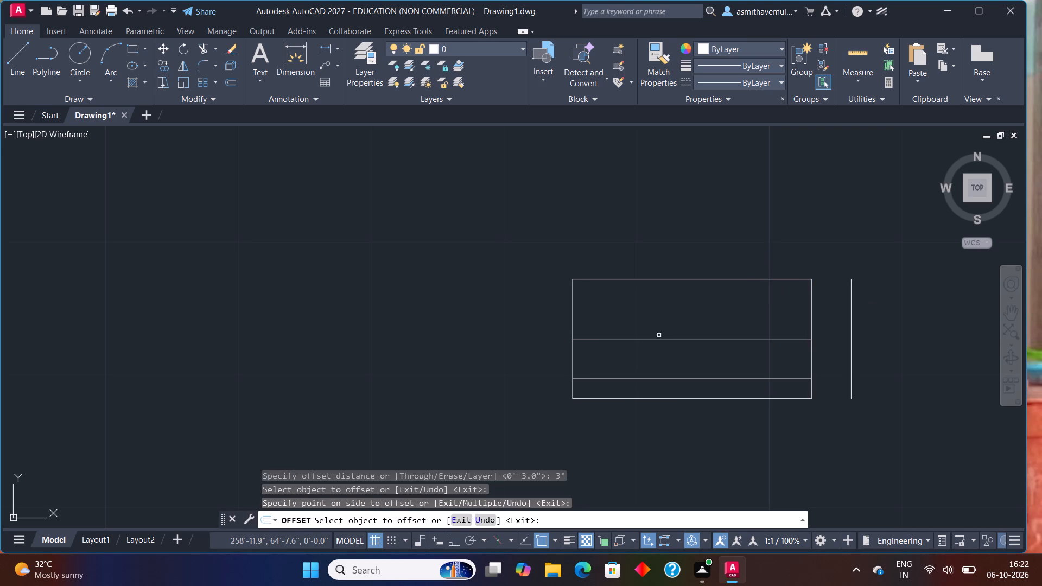
{"action": "left_click", "coordinate": [574, 313]}
{"action": "left_click", "coordinate": [512, 311]}
{"action": "key", "text": "Escape"}
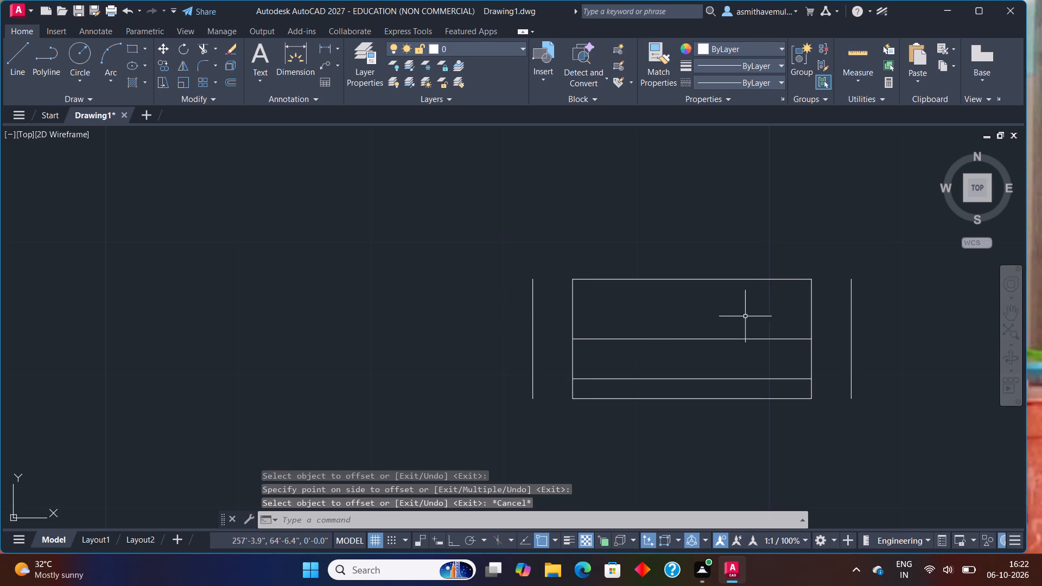
Move the small window, including its two side lines, into the north exterior wall behind the northern bathroom's toilet, aligned with the inner wall line.
{"action": "left_click_drag", "start_coordinate": [905, 306], "coordinate": [601, 436]}
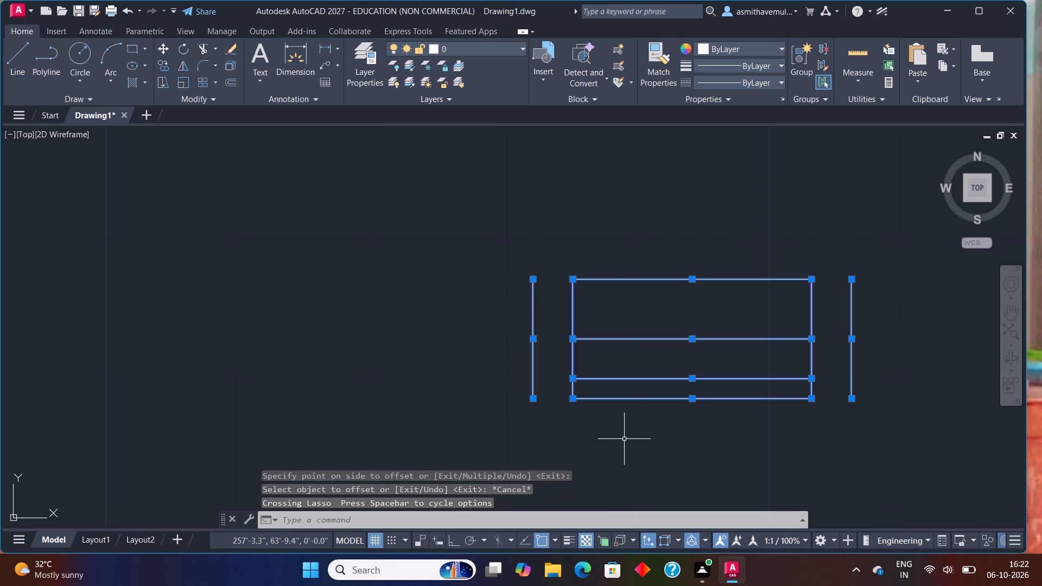
{"action": "key", "text": "m"}
{"action": "key", "text": "Return"}
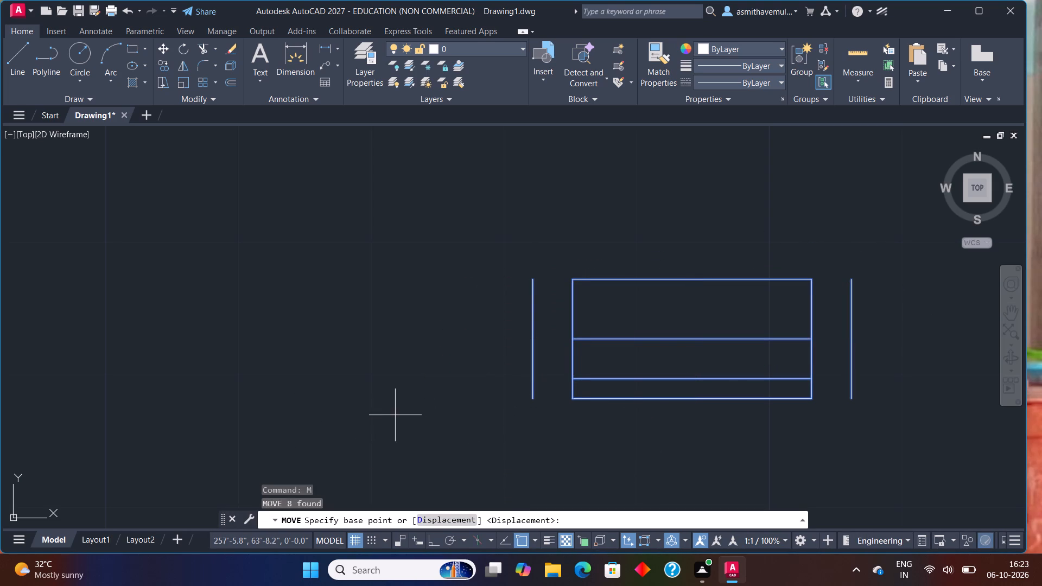
{"action": "scroll", "coordinate": [398, 415], "scroll_direction": "down", "scroll_amount": 2}
{"action": "middle_click_drag", "start_coordinate": [417, 421], "coordinate": [563, 341]}
{"action": "scroll", "coordinate": [372, 343], "scroll_direction": "down", "scroll_amount": 3}
{"action": "middle_click_drag", "start_coordinate": [333, 380], "coordinate": [619, 347]}
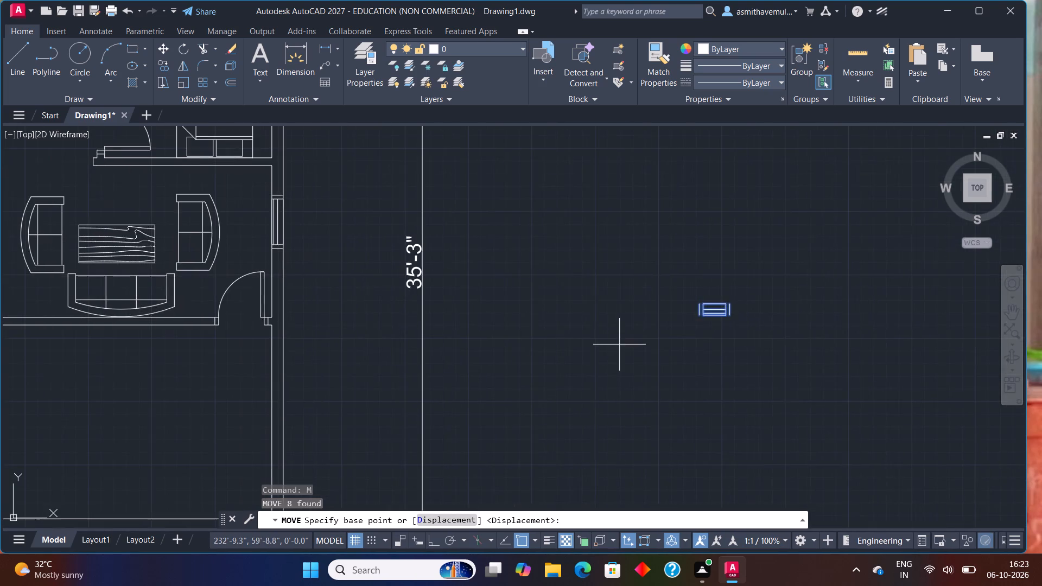
{"action": "scroll", "coordinate": [532, 345], "scroll_direction": "down", "scroll_amount": 2}
{"action": "middle_click_drag", "start_coordinate": [571, 347], "coordinate": [593, 340]}
{"action": "scroll", "coordinate": [599, 349], "scroll_direction": "up", "scroll_amount": 1}
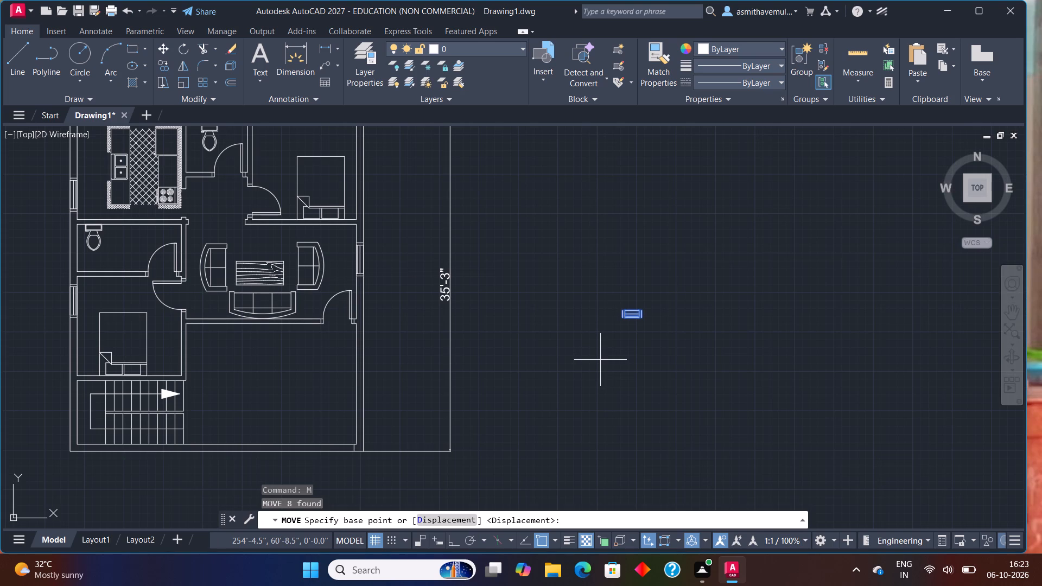
{"action": "type", "text": "COPY"}
{"action": "key", "text": "Return"}
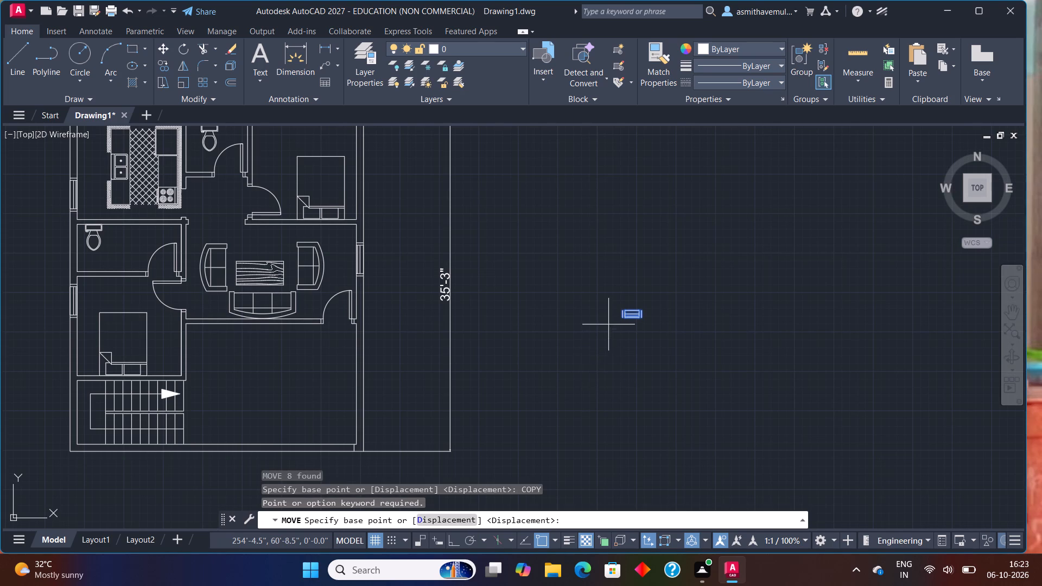
{"action": "scroll", "coordinate": [608, 324], "scroll_direction": "up", "scroll_amount": 1}
{"action": "left_click_drag", "start_coordinate": [636, 313], "coordinate": [618, 305]}
{"action": "scroll", "coordinate": [264, 206], "scroll_direction": "down", "scroll_amount": 2}
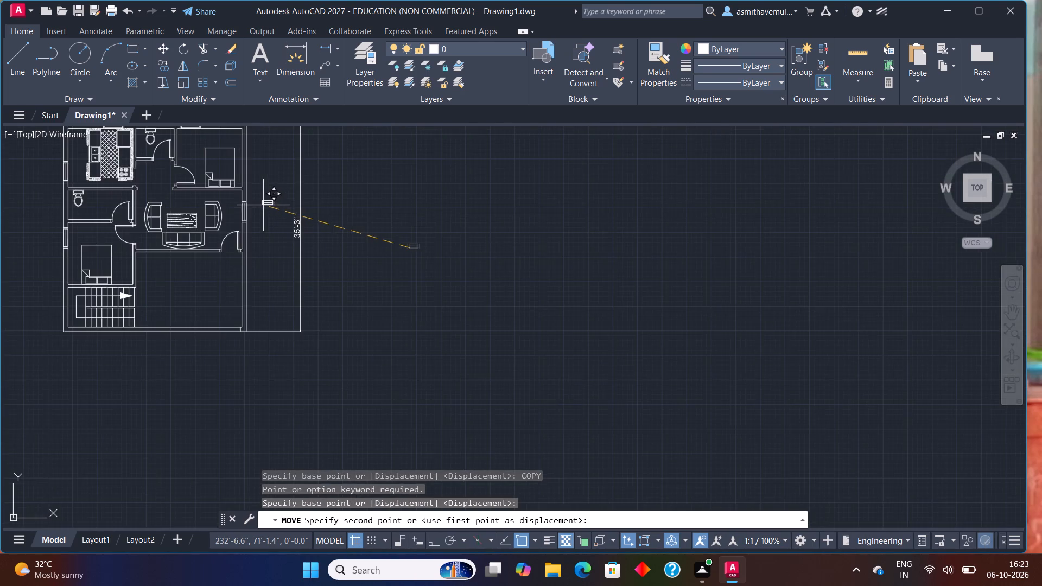
{"action": "middle_click_drag", "start_coordinate": [263, 205], "coordinate": [605, 326]}
{"action": "scroll", "coordinate": [422, 233], "scroll_direction": "up", "scroll_amount": 2}
{"action": "scroll", "coordinate": [567, 285], "scroll_direction": "up", "scroll_amount": 2}
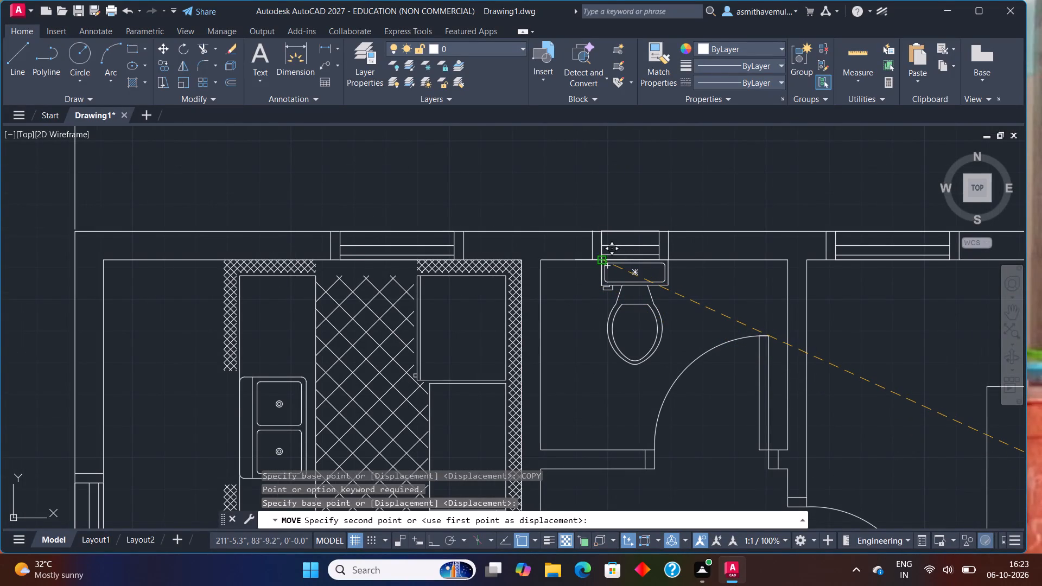
{"action": "scroll", "coordinate": [603, 259], "scroll_direction": "up", "scroll_amount": 1}
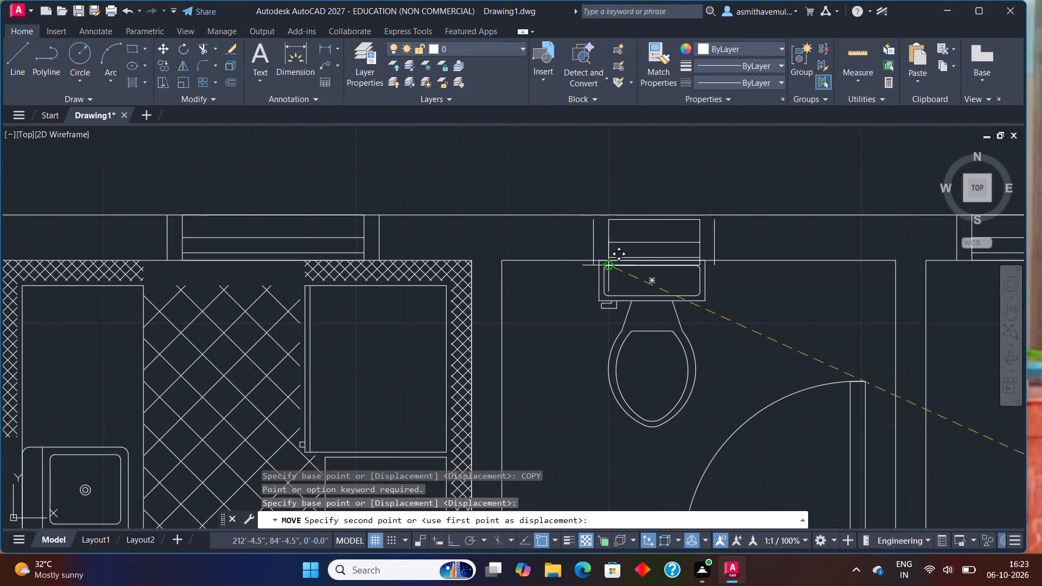
{"action": "scroll", "coordinate": [604, 260], "scroll_direction": "up", "scroll_amount": 2}
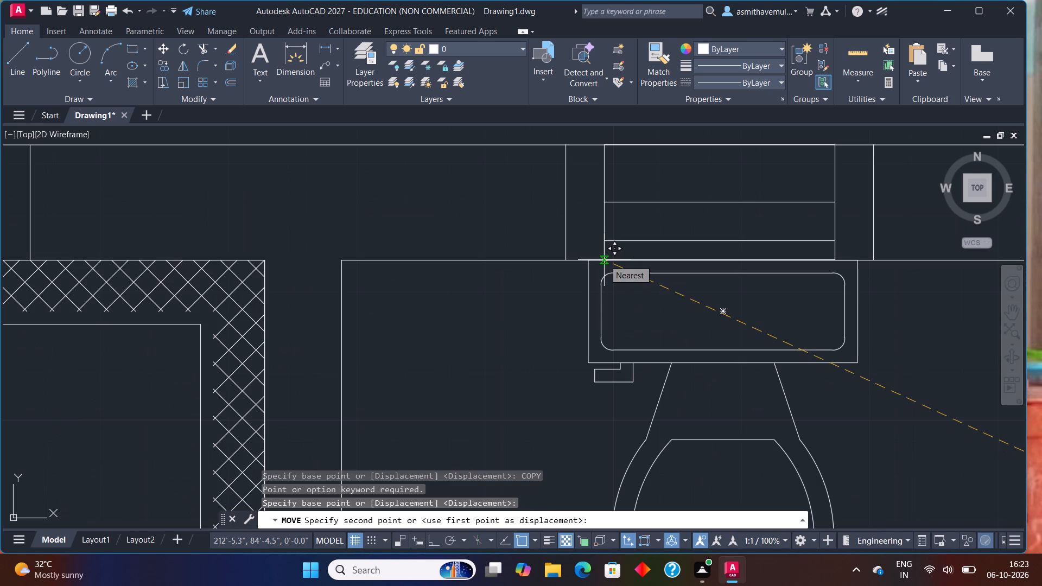
{"action": "left_click", "coordinate": [604, 260]}
Draw a second 1'6" by 9" rectangle in the empty space west of the floor plan.
{"action": "scroll", "coordinate": [506, 289], "scroll_direction": "down", "scroll_amount": 2}
{"action": "scroll", "coordinate": [443, 324], "scroll_direction": "down", "scroll_amount": 2}
{"action": "middle_click_drag", "start_coordinate": [486, 368], "coordinate": [611, 202]}
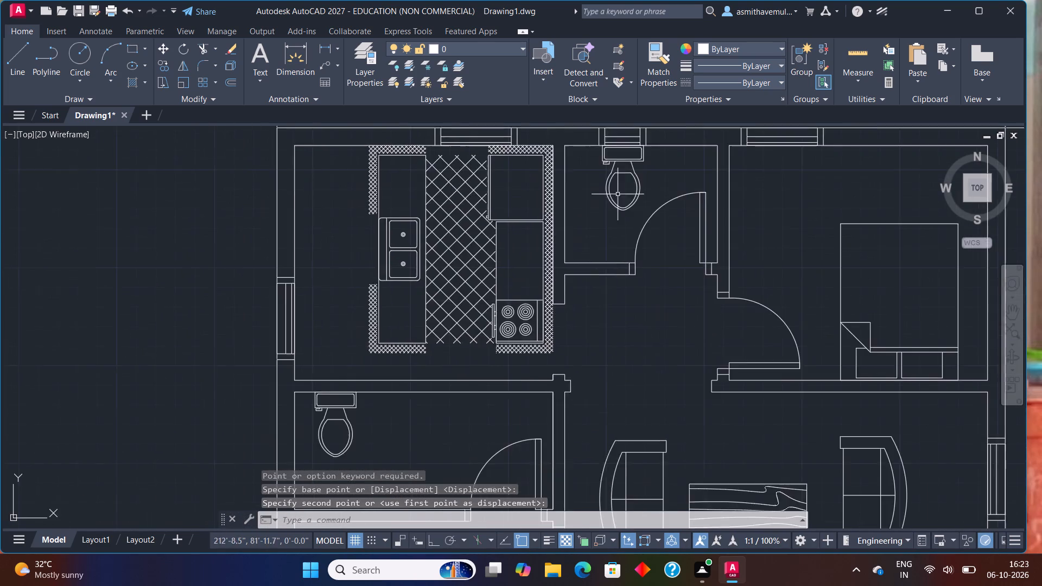
{"action": "scroll", "coordinate": [550, 253], "scroll_direction": "down", "scroll_amount": 2}
{"action": "middle_click_drag", "start_coordinate": [392, 397], "coordinate": [483, 276]}
{"action": "scroll", "coordinate": [487, 267], "scroll_direction": "up", "scroll_amount": 1}
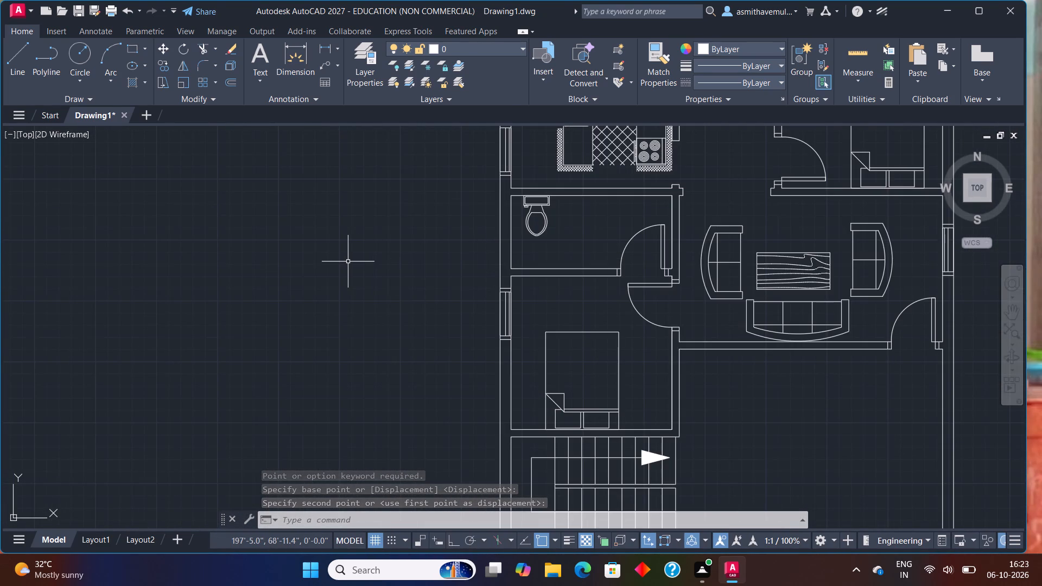
{"action": "type", "text": "RE"}
{"action": "key", "text": "c"}
{"action": "key", "text": "Return"}
{"action": "left_click", "coordinate": [283, 290]}
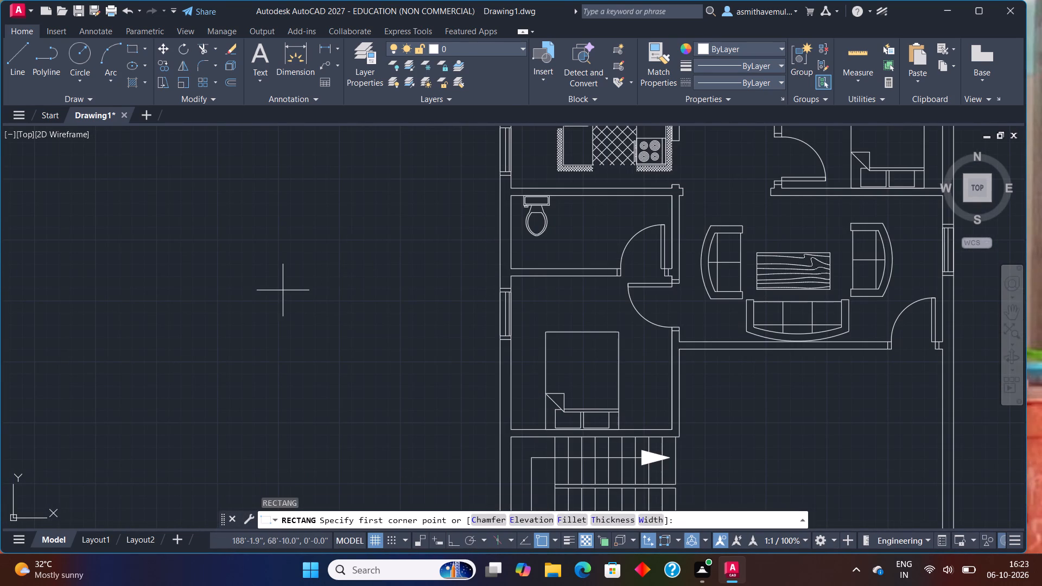
{"action": "key", "text": "d"}
{"action": "key", "text": "Return"}
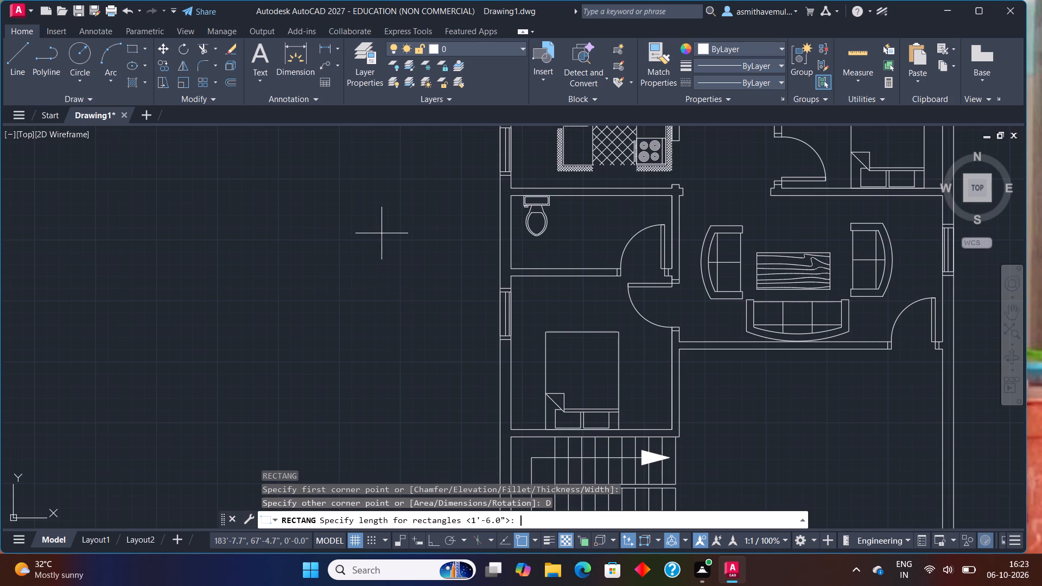
{"action": "type", "text": "1'6"}
{"action": "key", "text": "shift+quotedbl"}
{"action": "key", "text": "Return"}
{"action": "type", "text": "9\""}
{"action": "key", "text": "Return"}
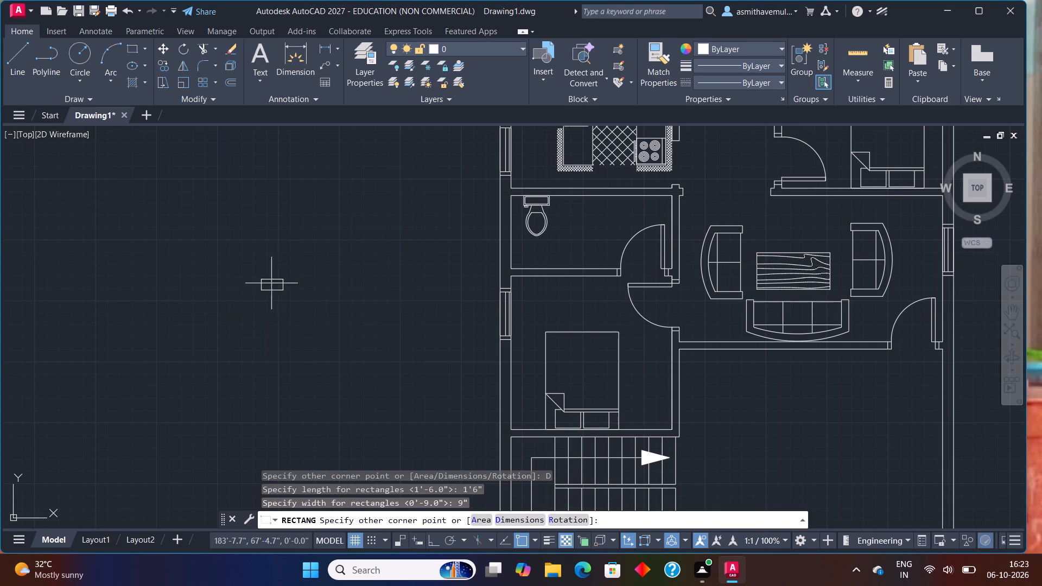
{"action": "scroll", "coordinate": [362, 281], "scroll_direction": "up", "scroll_amount": 2}
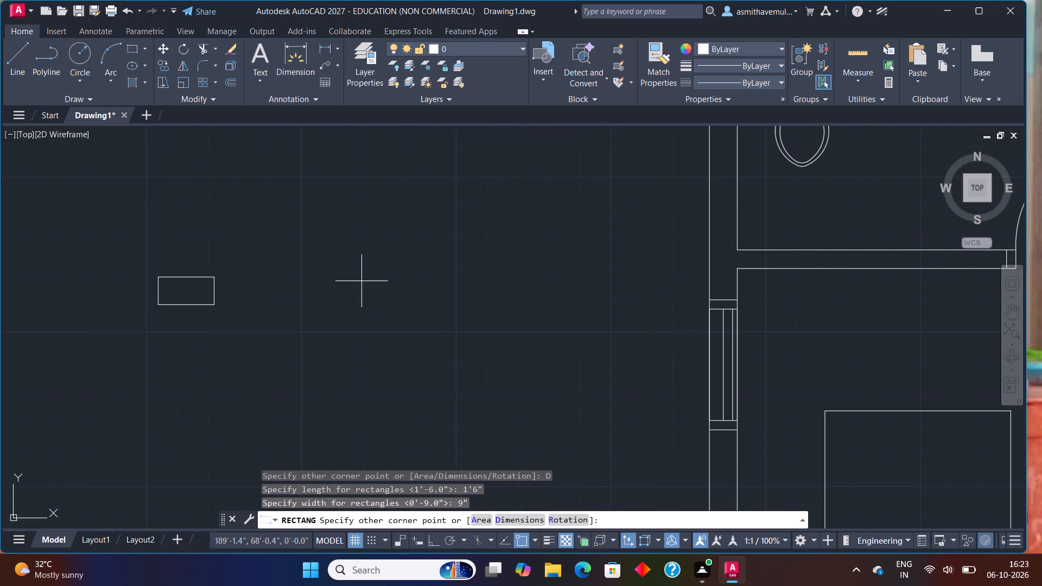
{"action": "left_click", "coordinate": [361, 281]}
Draw a horizontal midline across the new rectangle from the midpoint of its west side to its east side.
{"action": "key", "text": "l"}
{"action": "key", "text": "Return"}
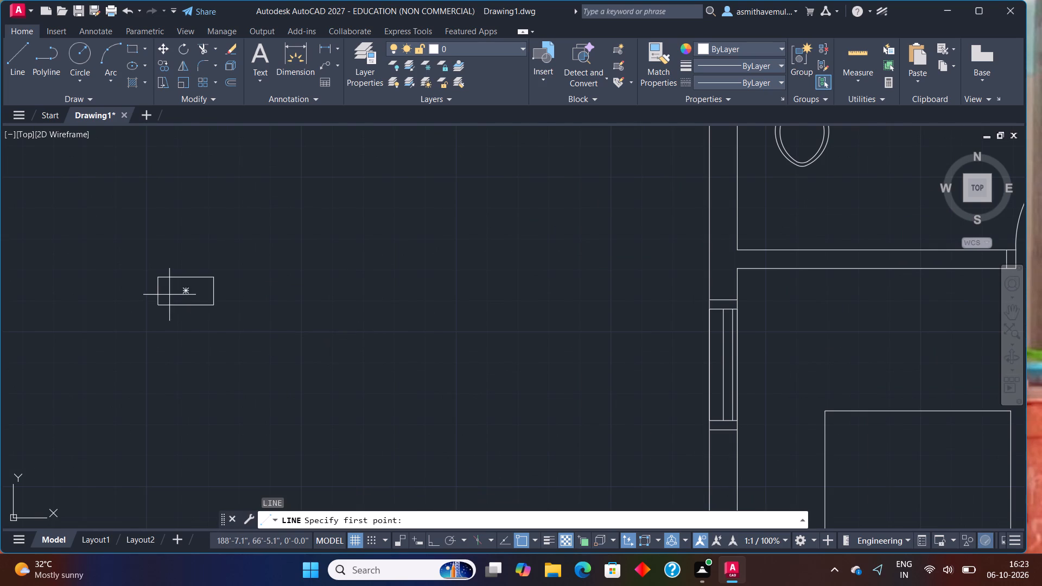
{"action": "scroll", "coordinate": [169, 295], "scroll_direction": "up", "scroll_amount": 1}
{"action": "left_click", "coordinate": [151, 288]}
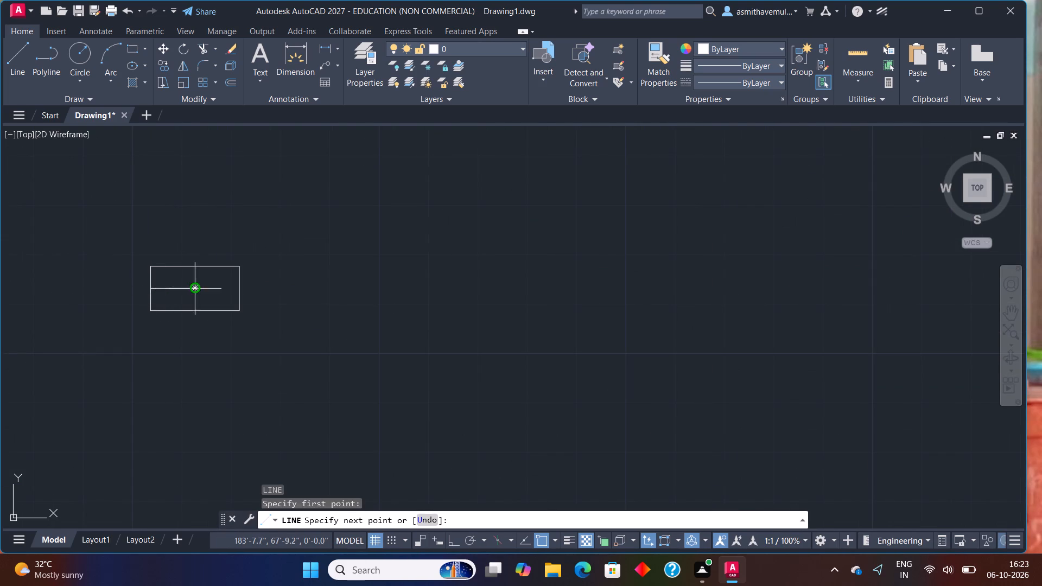
{"action": "left_click", "coordinate": [239, 286]}
{"action": "key", "text": "Escape"}
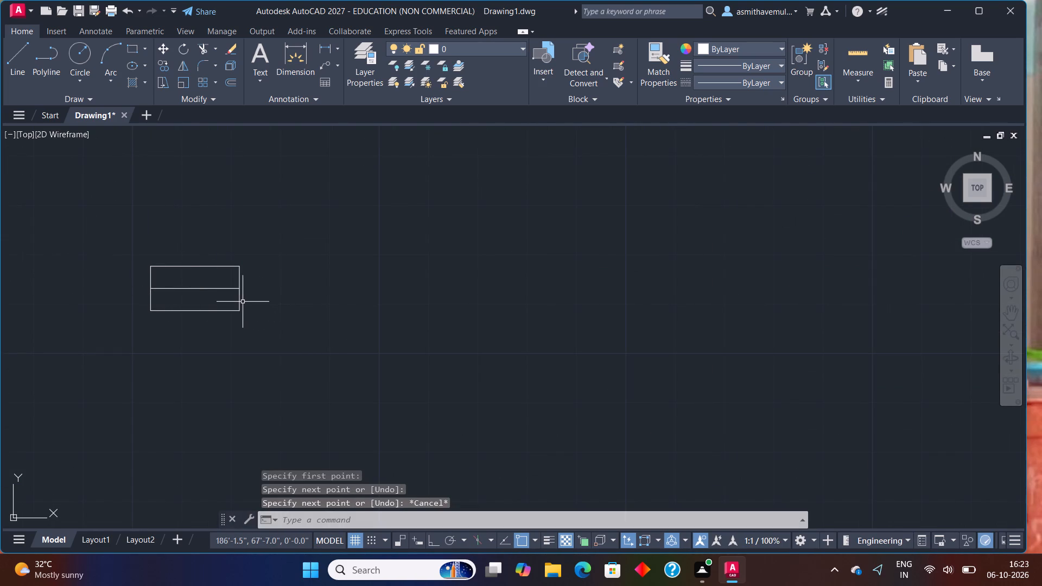
Explode the new 1'6" by 9" rectangle into separate lines.
{"action": "left_click", "coordinate": [238, 301]}
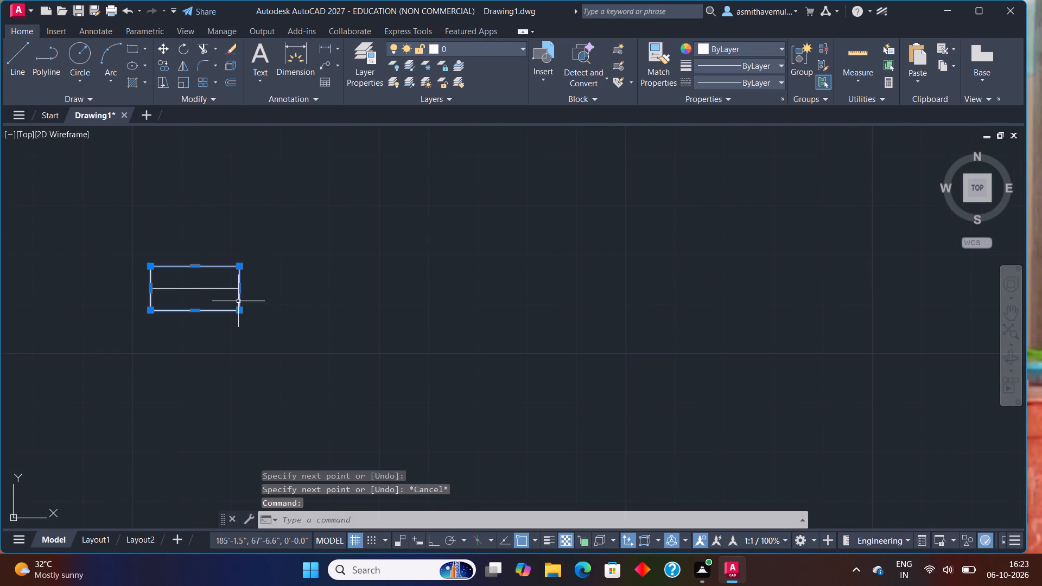
{"action": "key", "text": "x"}
{"action": "key", "text": "Return"}
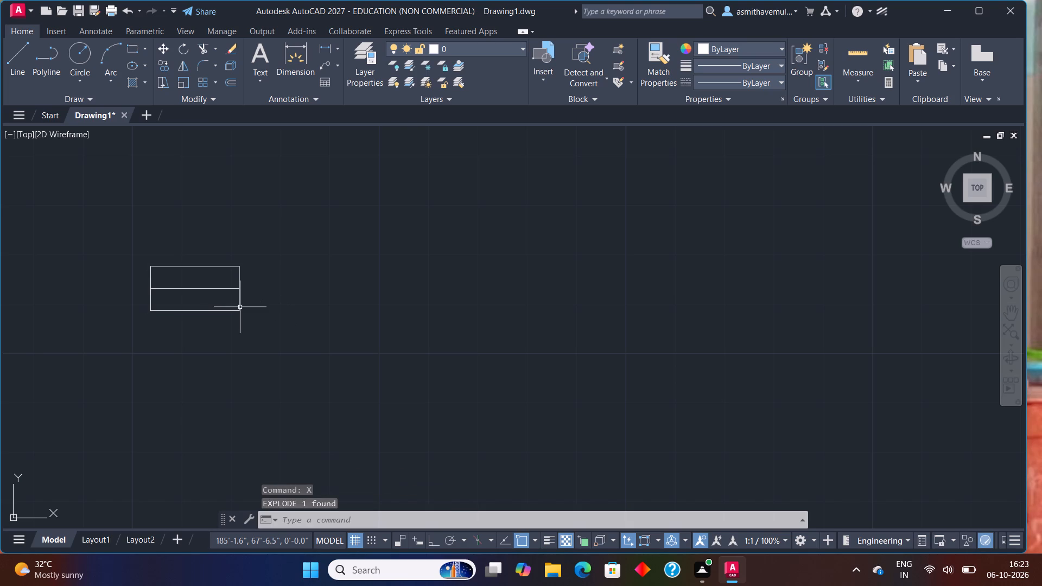
Offset the new rectangle's horizontal midline 3" to the south.
{"action": "key", "text": "o"}
{"action": "key", "text": "Return"}
{"action": "key", "text": "3"}
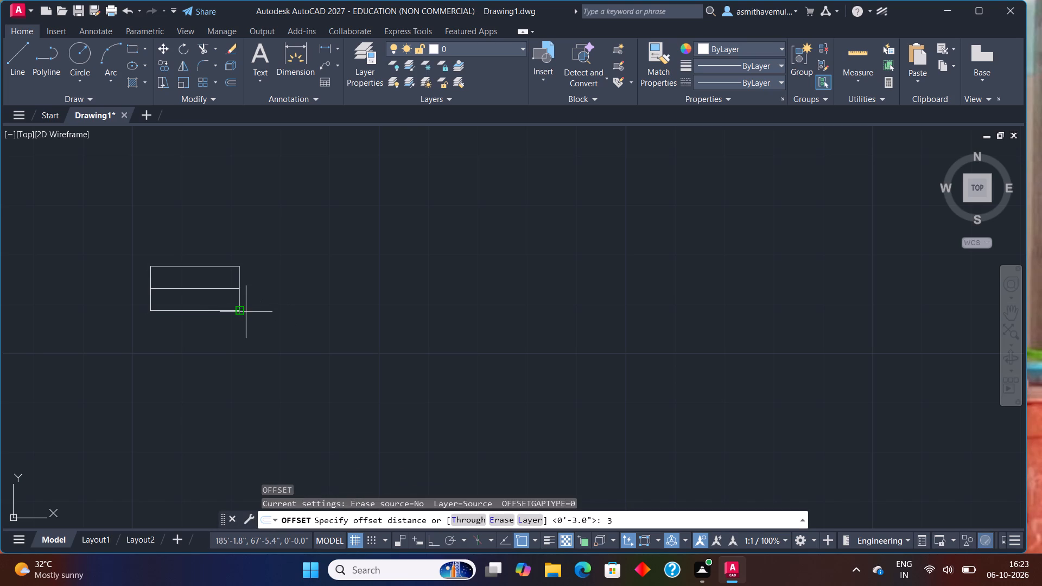
{"action": "key", "text": "shift+quotedbl"}
{"action": "key", "text": "Return"}
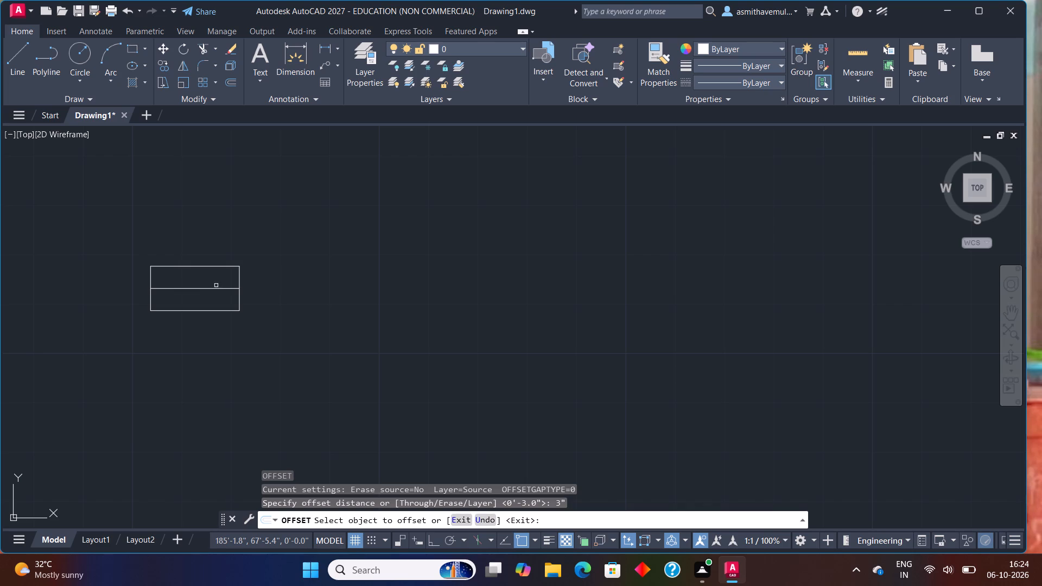
{"action": "left_click", "coordinate": [222, 289]}
{"action": "left_click", "coordinate": [220, 299]}
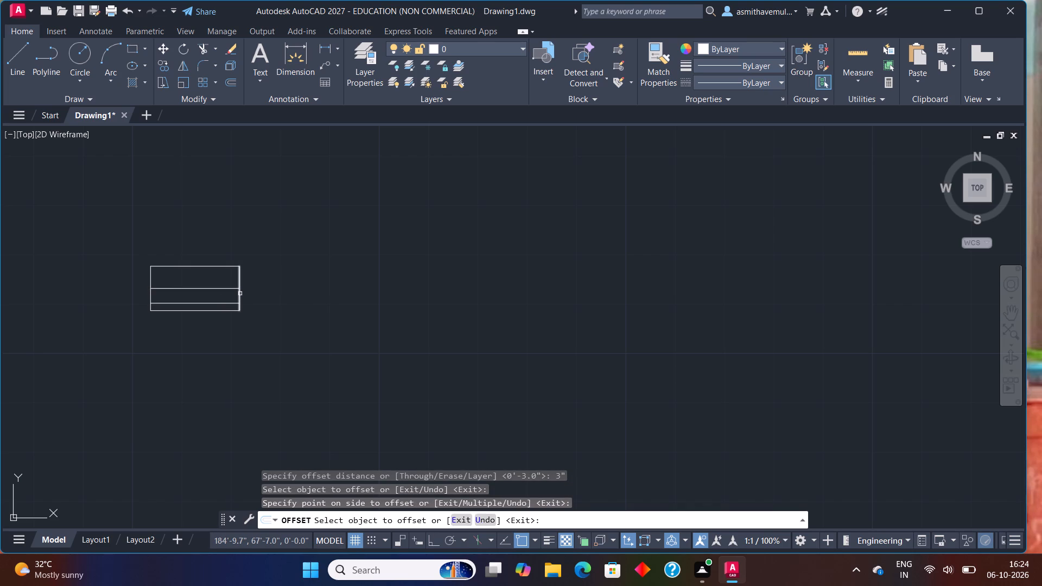
Offset the new rectangle's east and west sides 3" outward.
{"action": "left_click", "coordinate": [240, 294]}
{"action": "left_click", "coordinate": [247, 294]}
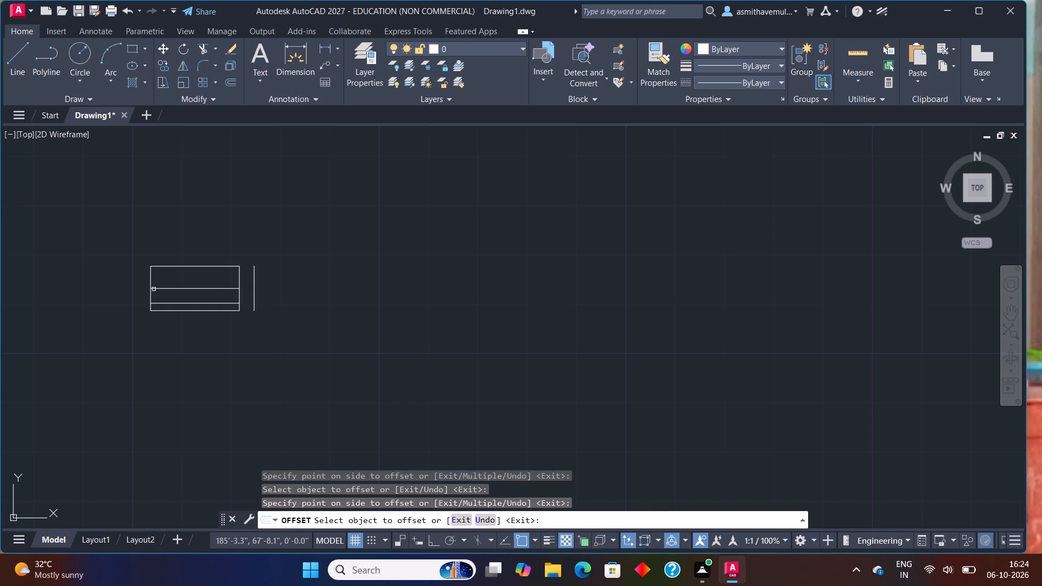
{"action": "left_click", "coordinate": [153, 280]}
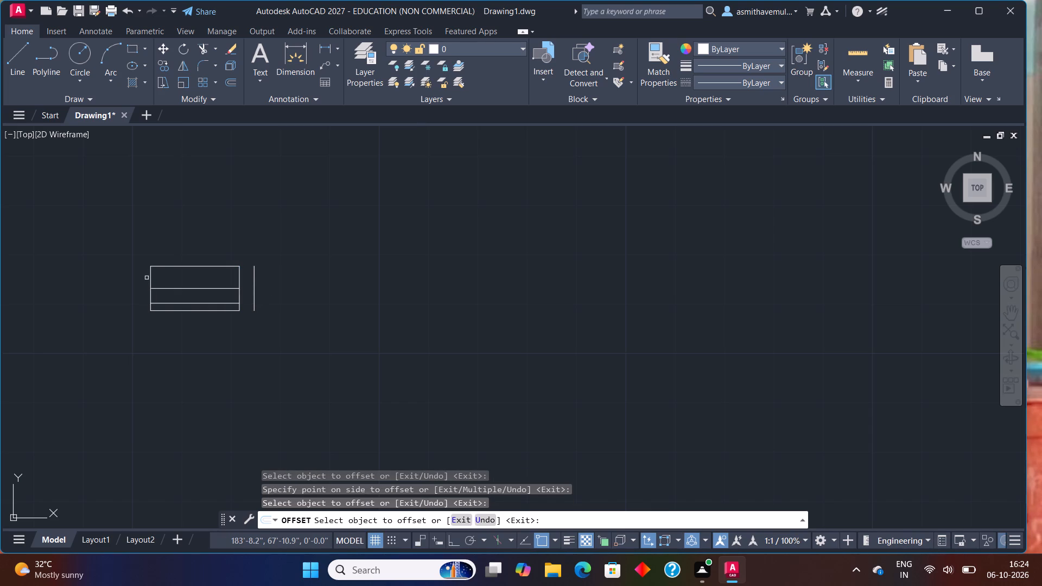
{"action": "left_click", "coordinate": [150, 278]}
{"action": "left_click", "coordinate": [130, 278]}
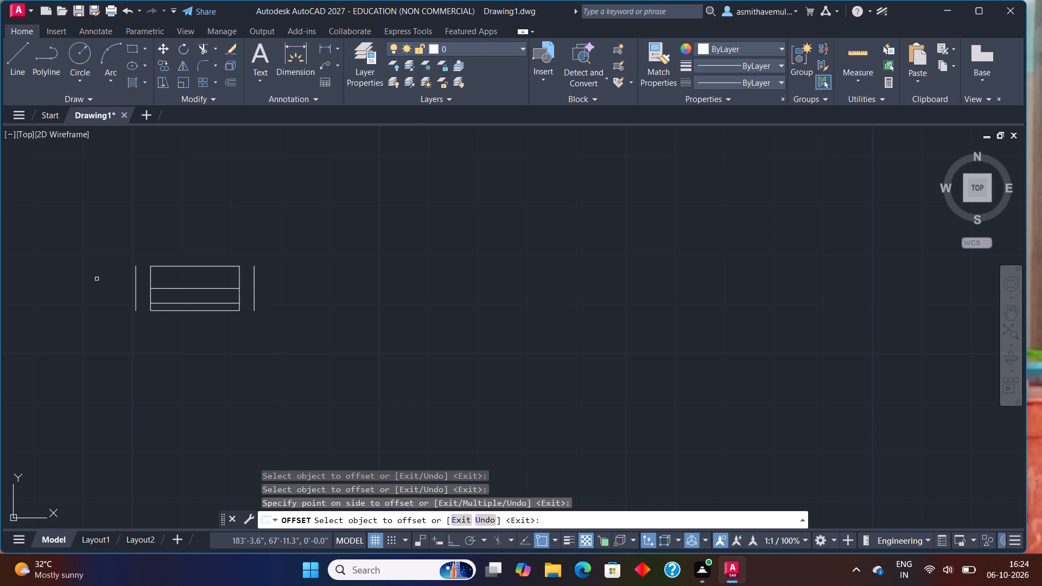
{"action": "key", "text": "Escape"}
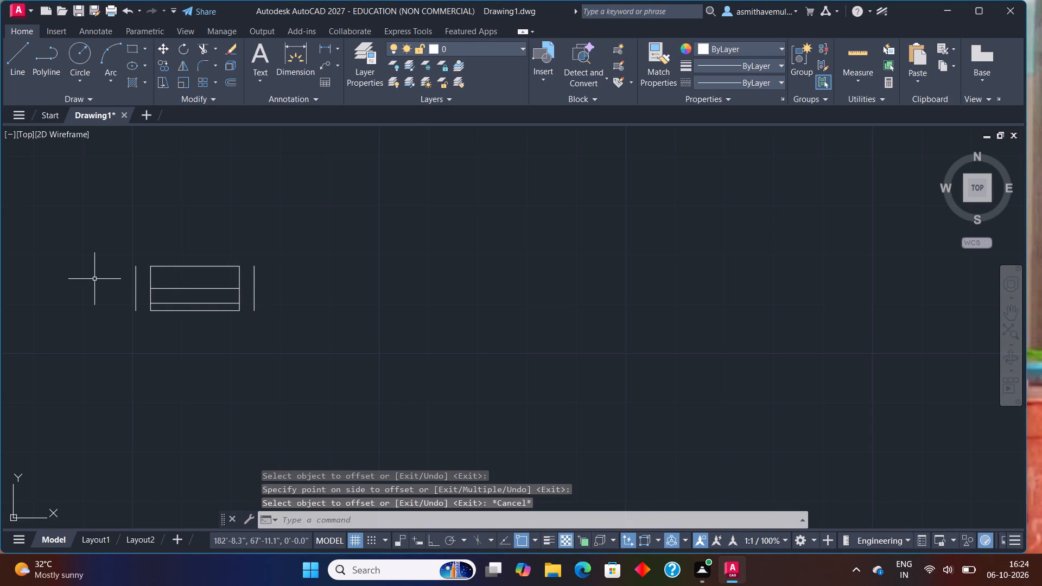
Rotate the small 1'6" by 9" window 90° counterclockwise about the lower end of its east outer line.
{"action": "scroll", "coordinate": [94, 279], "scroll_direction": "up", "scroll_amount": 1}
{"action": "left_click_drag", "start_coordinate": [402, 289], "coordinate": [333, 243]}
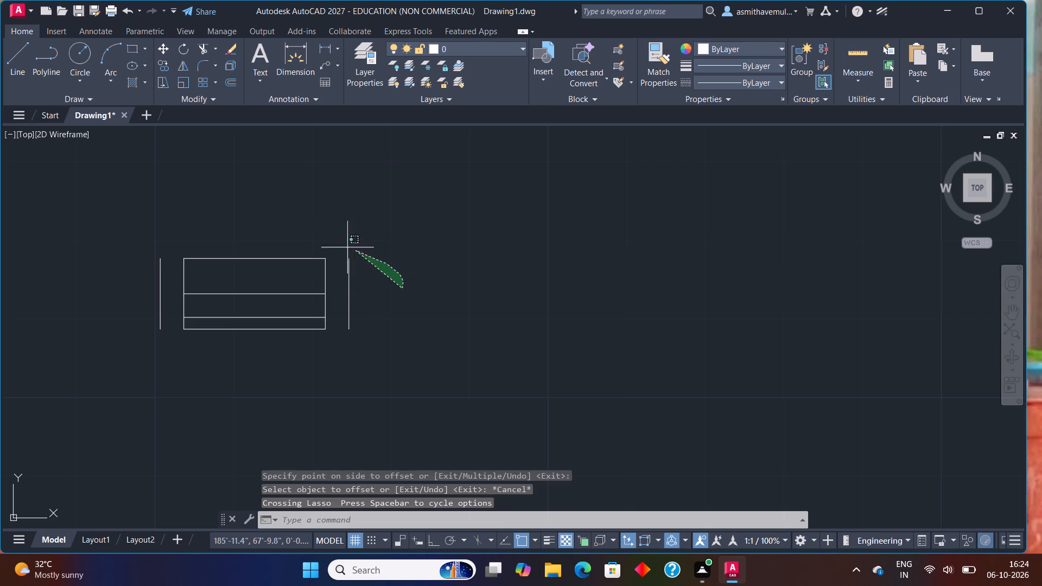
{"action": "left_click_drag", "start_coordinate": [333, 243], "coordinate": [308, 365]}
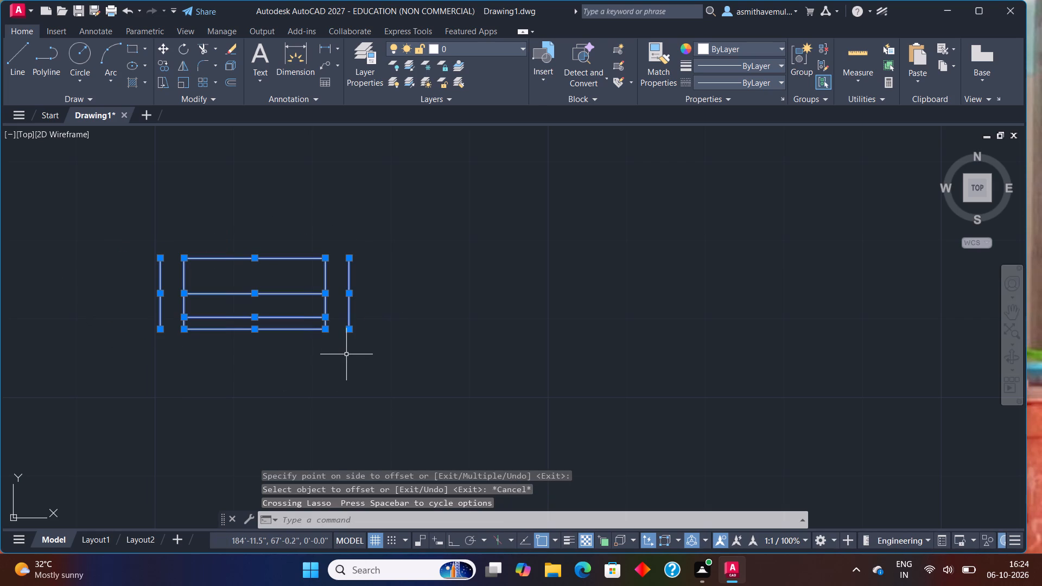
{"action": "key", "text": "r"}
{"action": "key", "text": "o"}
{"action": "key", "text": "Return"}
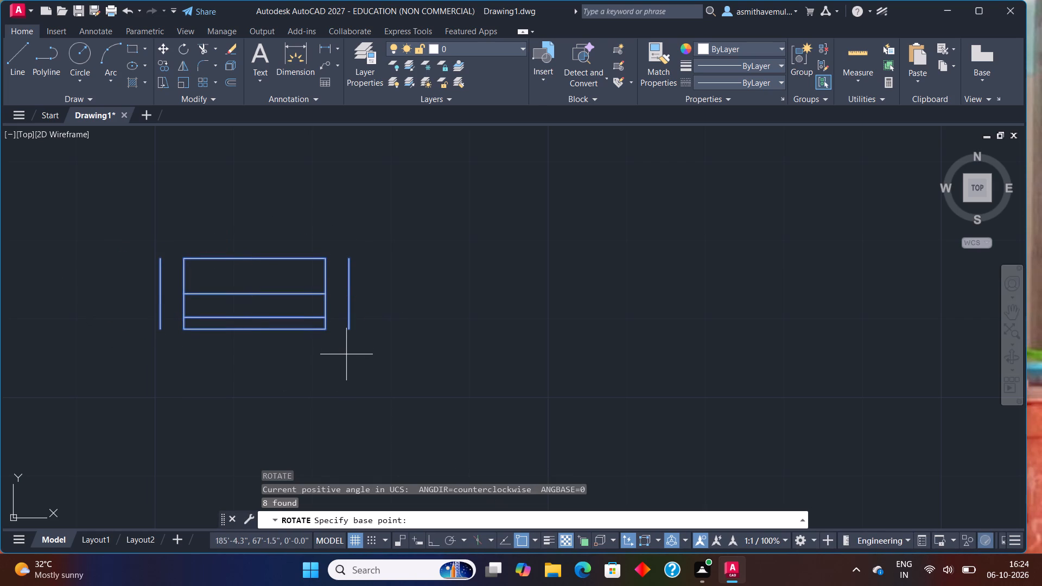
{"action": "left_click", "coordinate": [352, 326]}
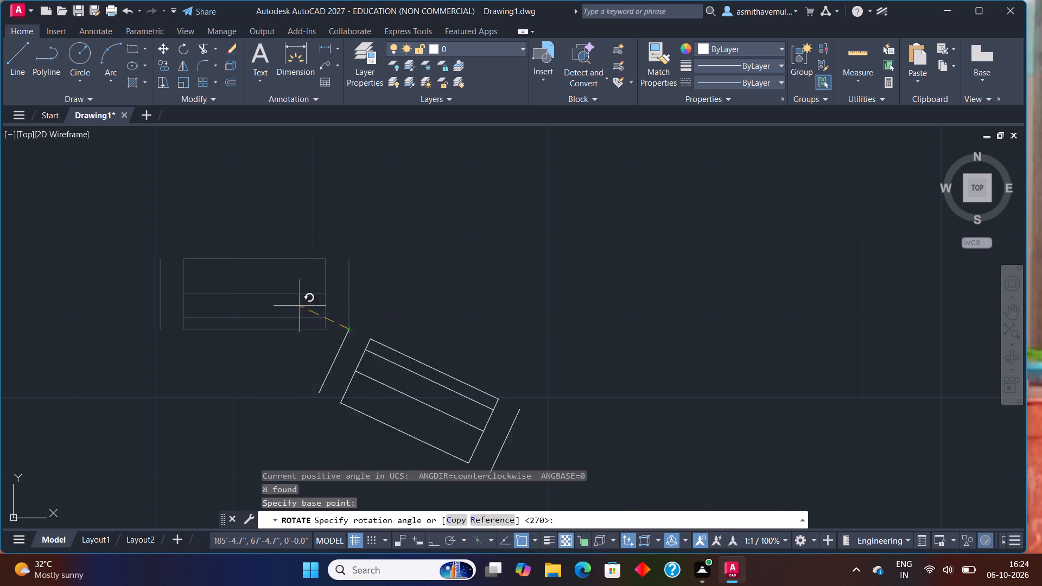
{"action": "key", "text": "F8"}
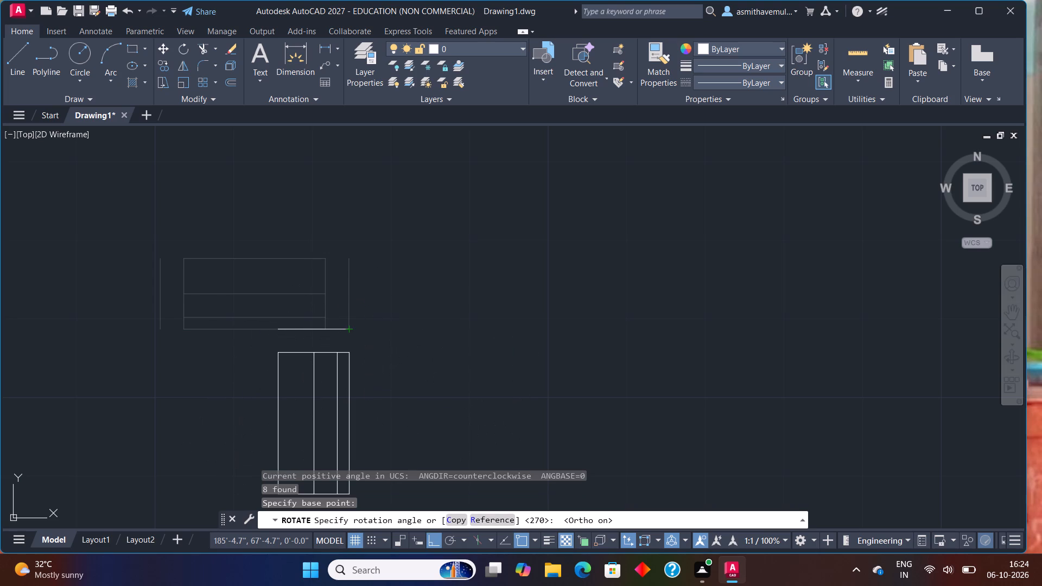
{"action": "scroll", "coordinate": [373, 271], "scroll_direction": "down", "scroll_amount": 2}
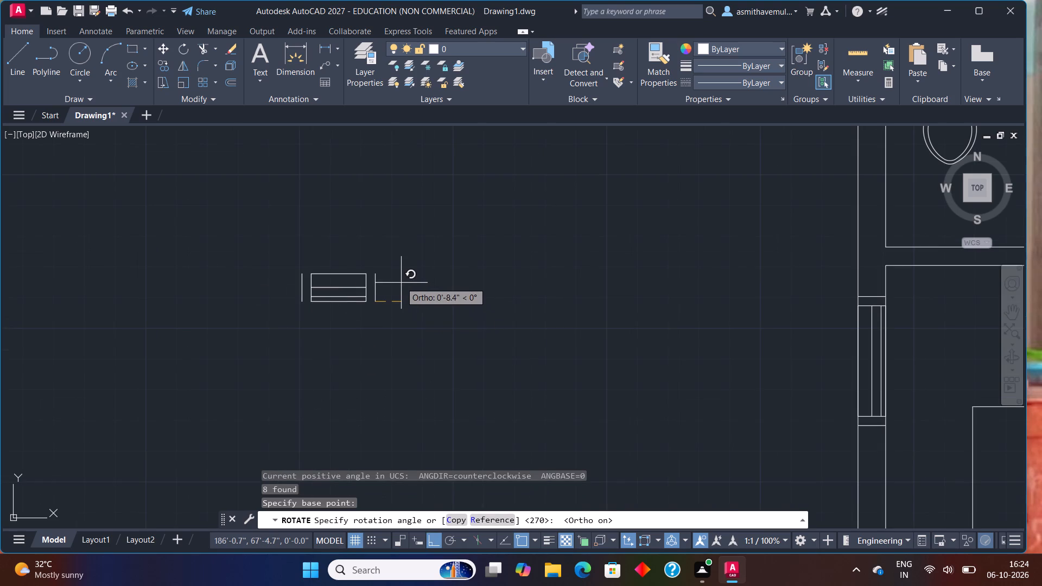
{"action": "left_click", "coordinate": [392, 278]}
Move the rotated small window by its northeast corner onto the inner face of the west bathroom's exterior wall, beside the toilet.
{"action": "left_click_drag", "start_coordinate": [415, 296], "coordinate": [401, 281]}
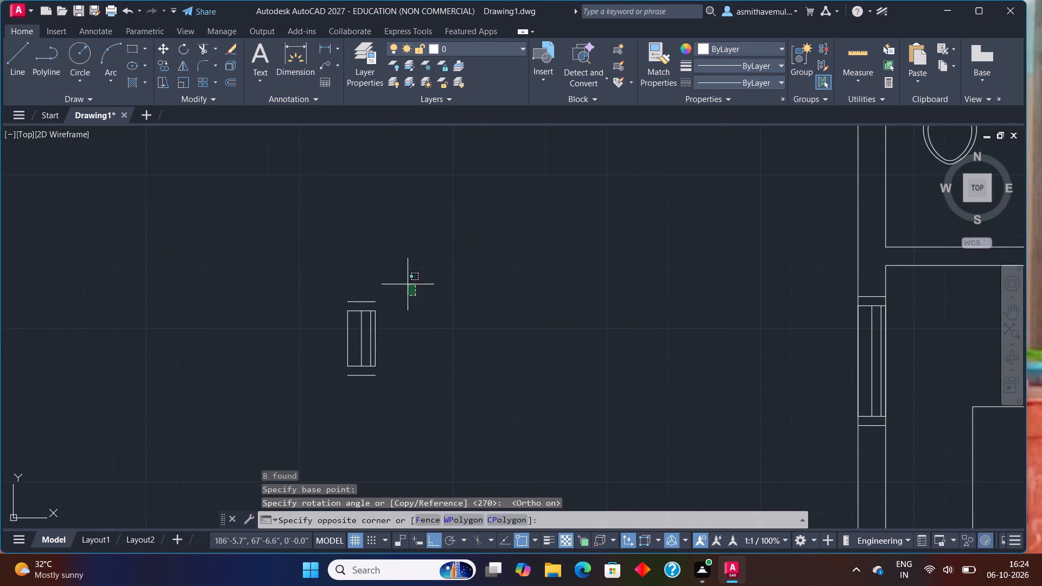
{"action": "left_click_drag", "start_coordinate": [401, 281], "coordinate": [431, 390]}
{"action": "key", "text": "m"}
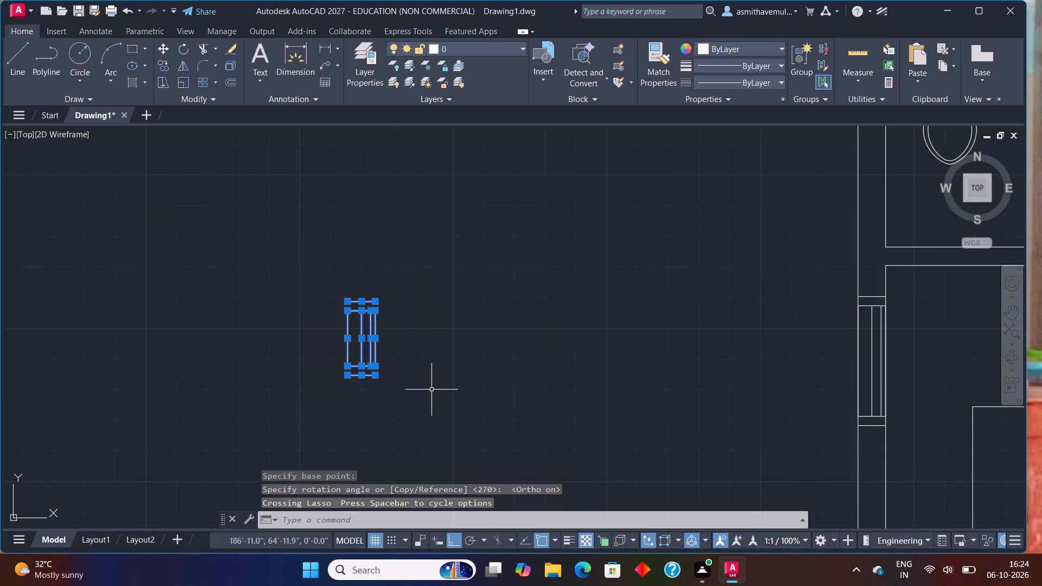
{"action": "key", "text": "Return"}
{"action": "key", "text": "F8"}
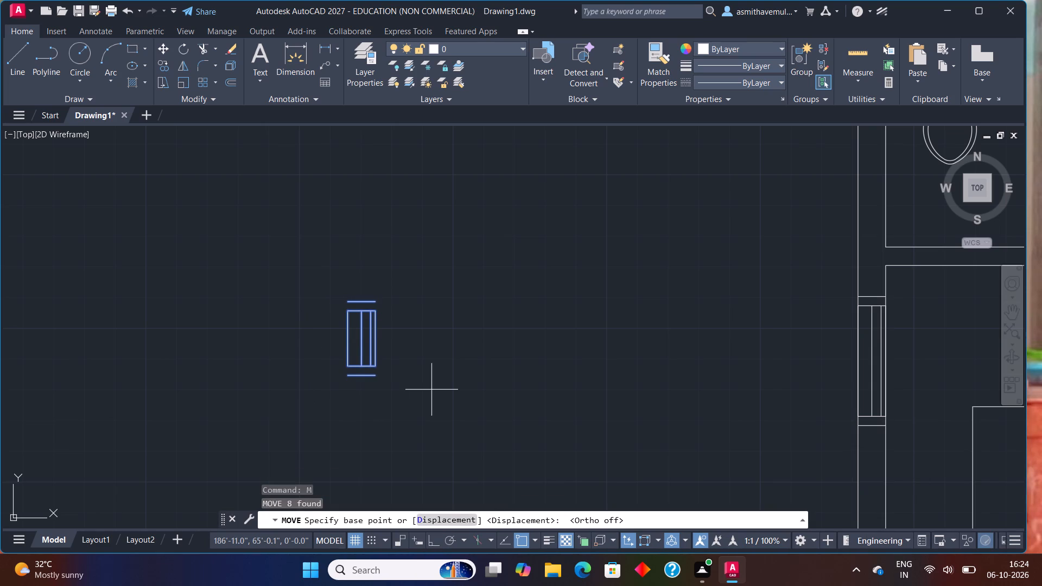
{"action": "left_click", "coordinate": [371, 303]}
{"action": "scroll", "coordinate": [776, 288], "scroll_direction": "down", "scroll_amount": 2}
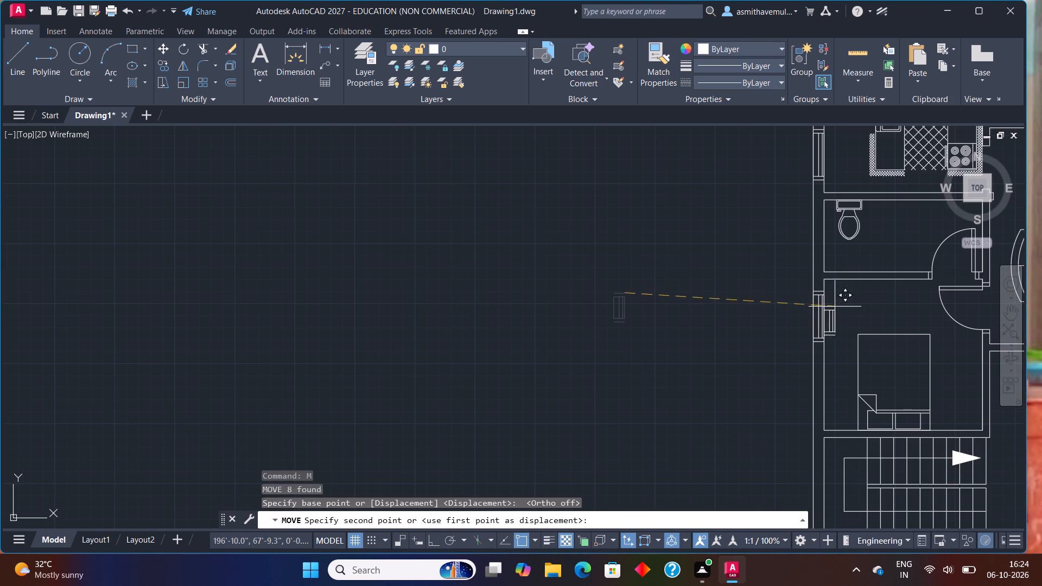
{"action": "middle_click_drag", "start_coordinate": [790, 302], "coordinate": [529, 399]}
{"action": "scroll", "coordinate": [531, 399], "scroll_direction": "up", "scroll_amount": 1}
{"action": "scroll", "coordinate": [586, 285], "scroll_direction": "up", "scroll_amount": 2}
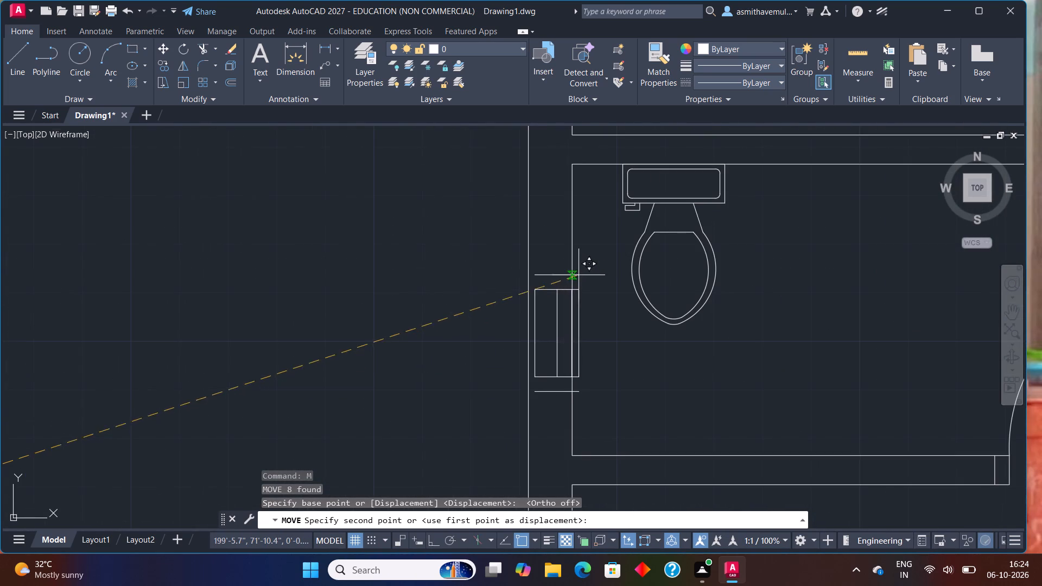
{"action": "scroll", "coordinate": [573, 243], "scroll_direction": "up", "scroll_amount": 2}
{"action": "left_click", "coordinate": [566, 243]}
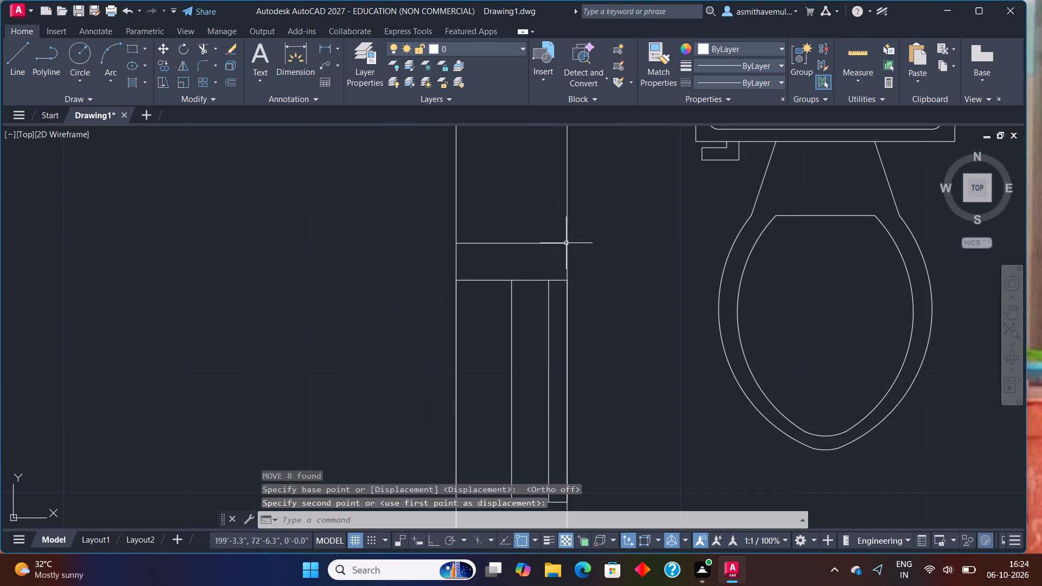
Look over the whole floor plan, checking the windows, the rooms and the open area east of the staircase.
{"action": "scroll", "coordinate": [374, 316], "scroll_direction": "down", "scroll_amount": 3}
{"action": "scroll", "coordinate": [365, 359], "scroll_direction": "down", "scroll_amount": 2}
{"action": "middle_click_drag", "start_coordinate": [454, 399], "coordinate": [454, 391]}
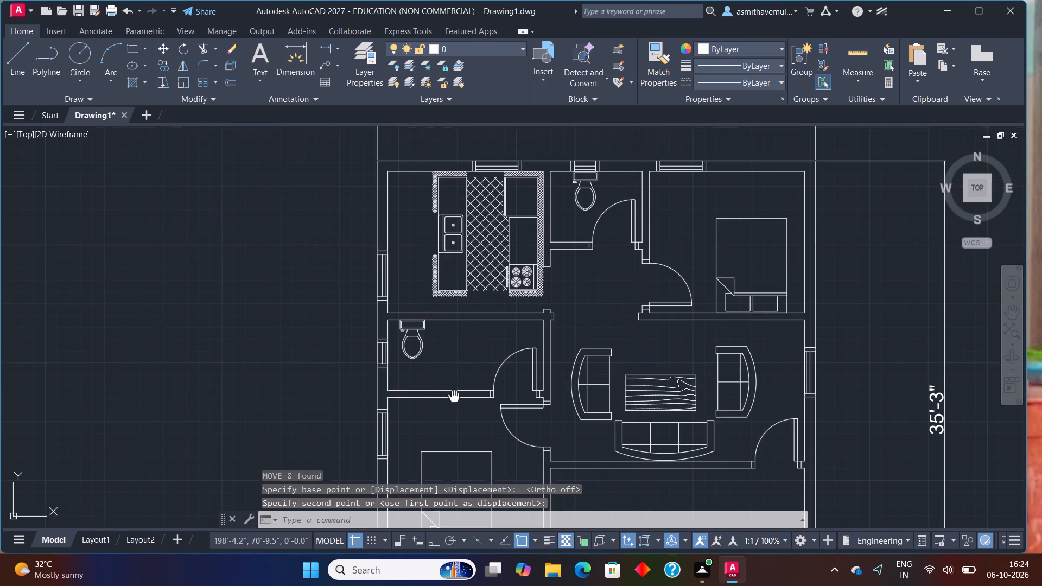
{"action": "middle_click_drag", "start_coordinate": [454, 391], "coordinate": [454, 324]}
{"action": "scroll", "coordinate": [477, 362], "scroll_direction": "down", "scroll_amount": 1}
{"action": "middle_click_drag", "start_coordinate": [538, 423], "coordinate": [539, 356]}
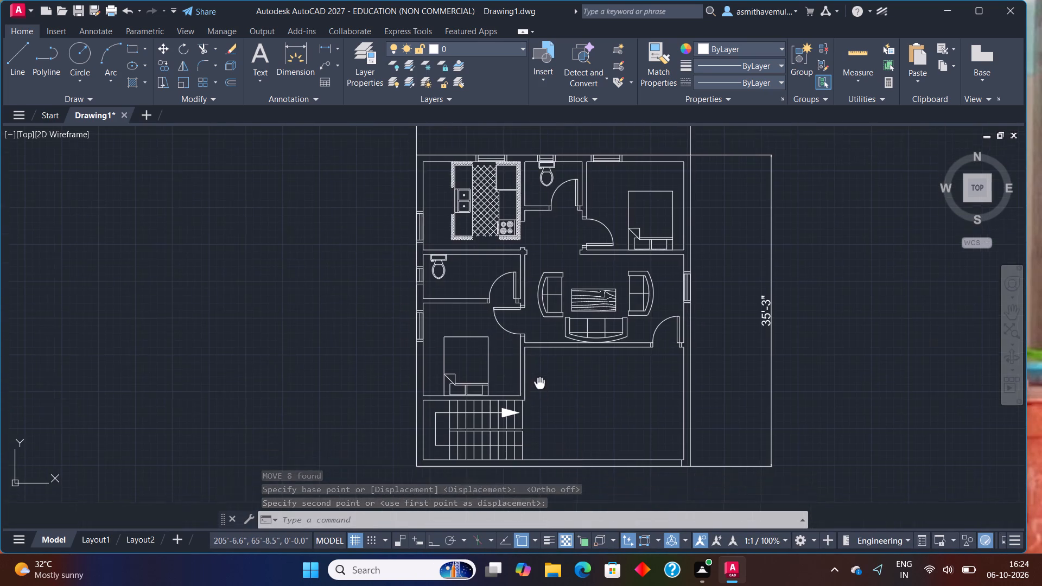
{"action": "middle_click_drag", "start_coordinate": [539, 356], "coordinate": [537, 325]}
{"action": "scroll", "coordinate": [541, 360], "scroll_direction": "up", "scroll_amount": 1}
{"action": "middle_click_drag", "start_coordinate": [569, 345], "coordinate": [578, 402]}
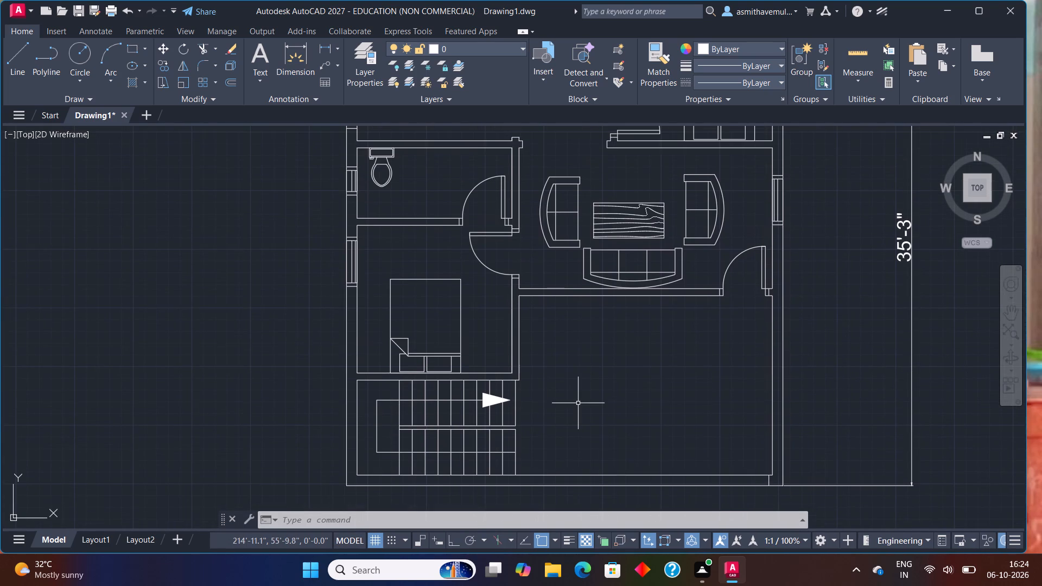
{"action": "scroll", "coordinate": [542, 402], "scroll_direction": "down", "scroll_amount": 1}
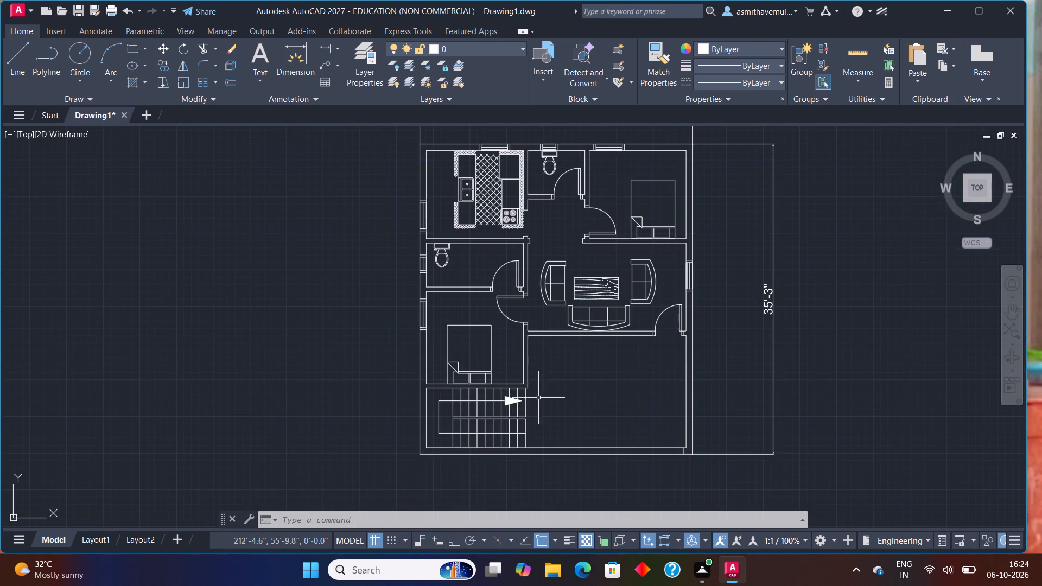
{"action": "middle_click_drag", "start_coordinate": [544, 312], "coordinate": [555, 380]}
{"action": "scroll", "coordinate": [500, 341], "scroll_direction": "up", "scroll_amount": 1}
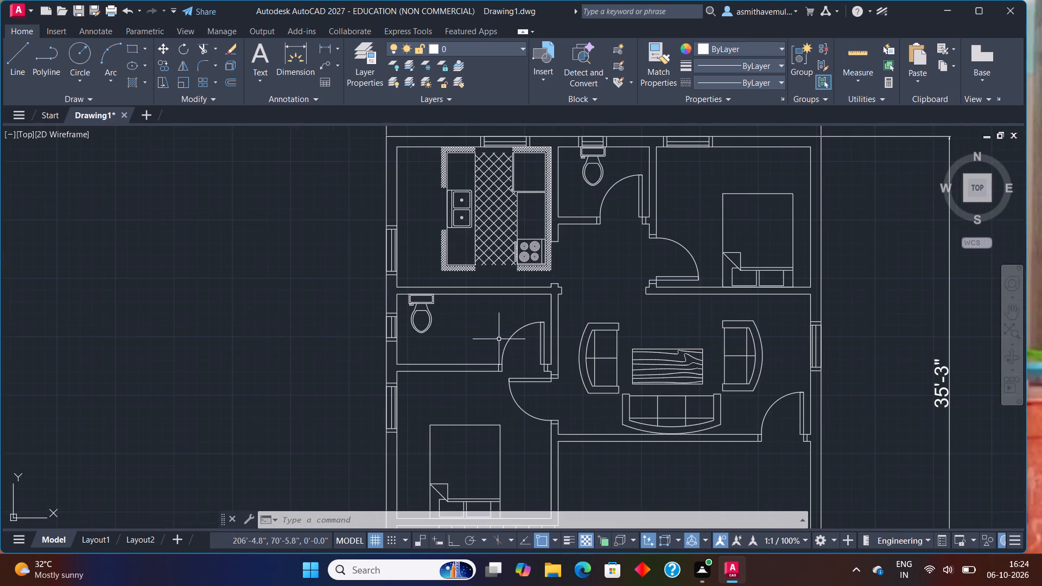
{"action": "left_click_drag", "start_coordinate": [595, 291], "coordinate": [596, 285]}
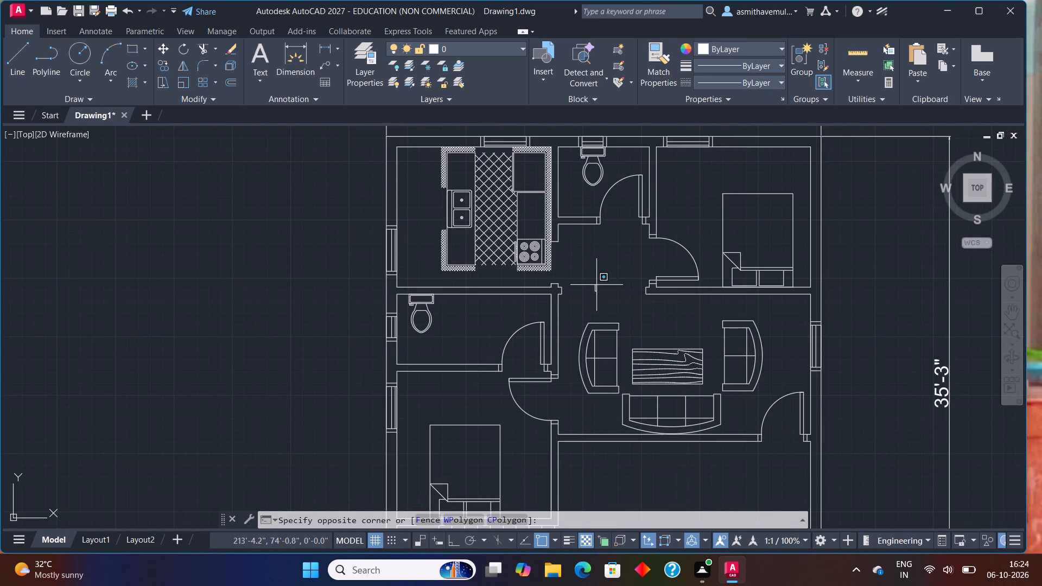
{"action": "left_click", "coordinate": [600, 272]}
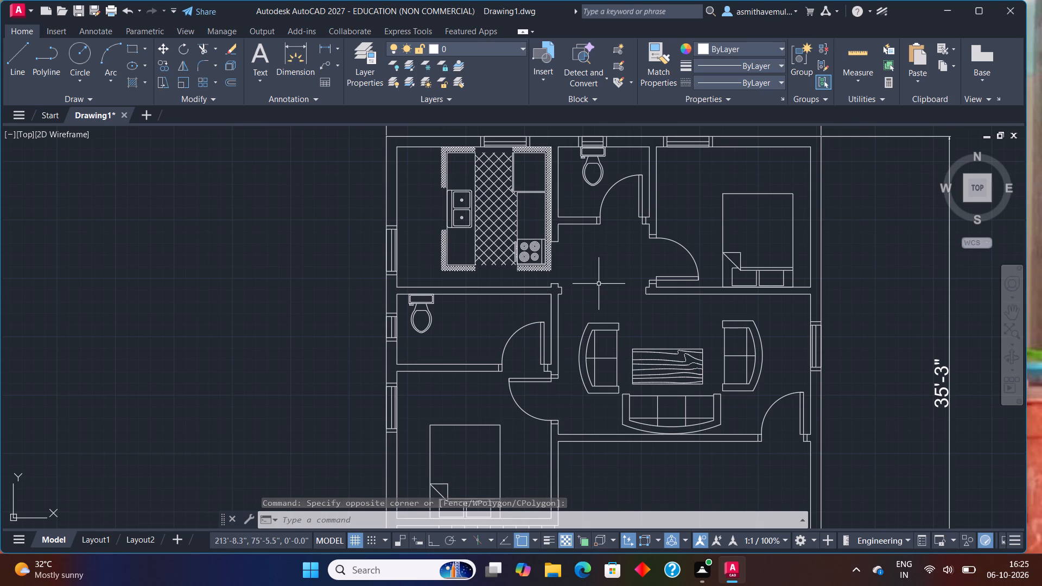
{"action": "scroll", "coordinate": [589, 281], "scroll_direction": "up", "scroll_amount": 1}
{"action": "scroll", "coordinate": [589, 281], "scroll_direction": "down", "scroll_amount": 2}
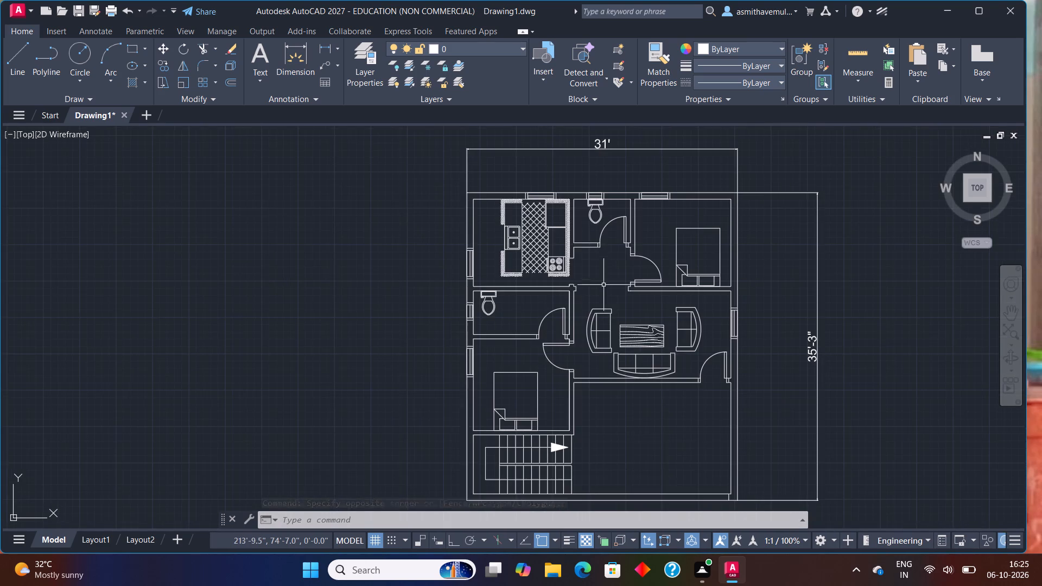
{"action": "middle_click_drag", "start_coordinate": [609, 288], "coordinate": [604, 258]}
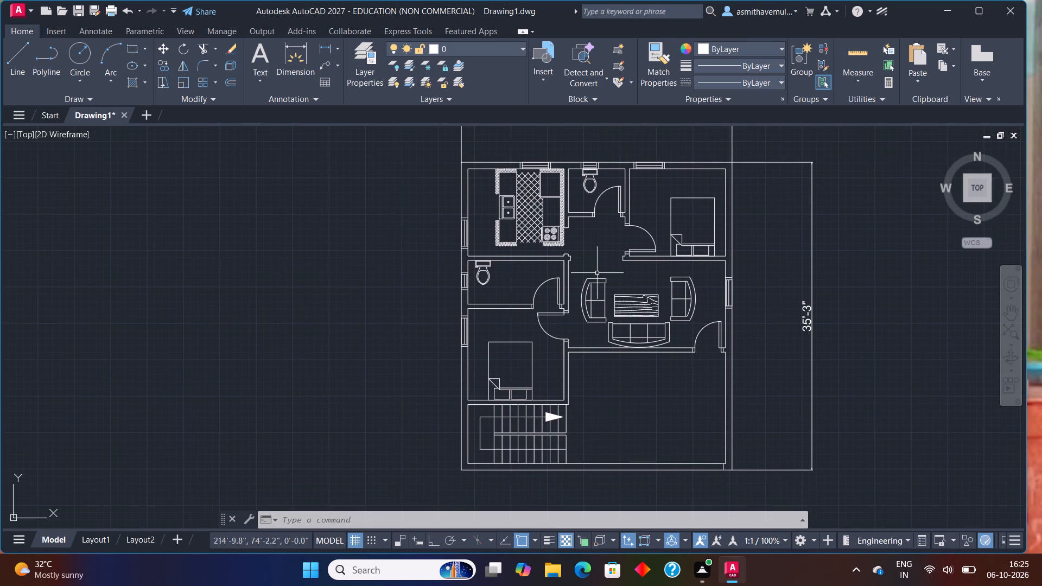
{"action": "scroll", "coordinate": [619, 406], "scroll_direction": "up", "scroll_amount": 1}
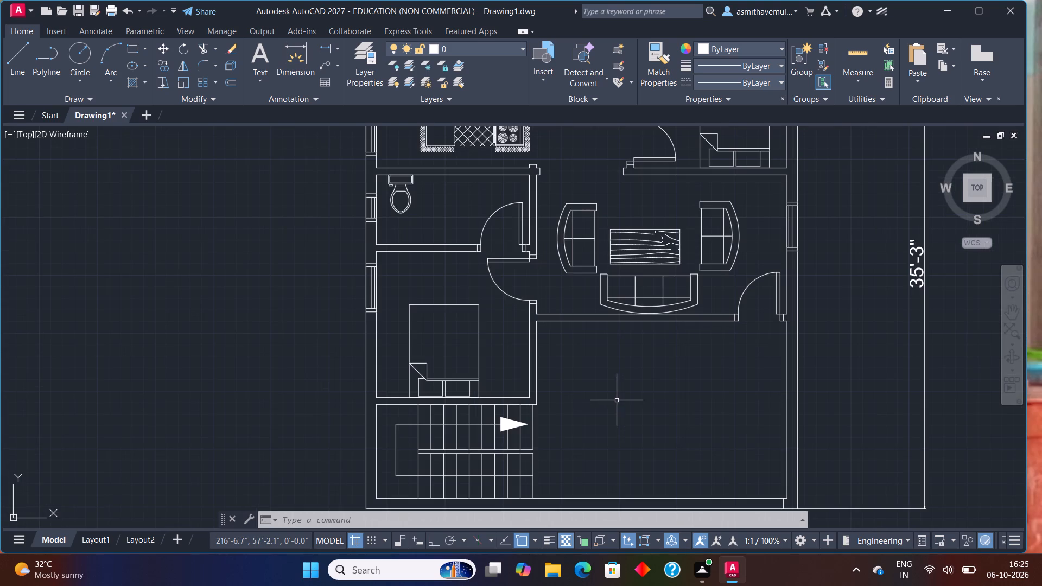
{"action": "middle_click_drag", "start_coordinate": [636, 415], "coordinate": [513, 396]}
{"action": "scroll", "coordinate": [513, 396], "scroll_direction": "down", "scroll_amount": 1}
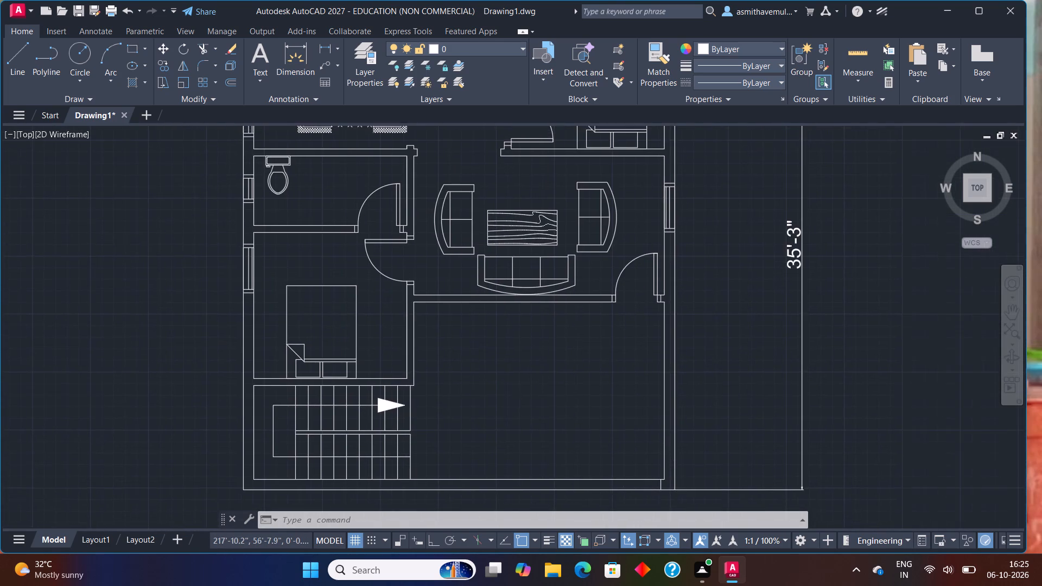
{"action": "middle_click_drag", "start_coordinate": [510, 398], "coordinate": [497, 423]}
{"action": "scroll", "coordinate": [468, 431], "scroll_direction": "down", "scroll_amount": 2}
{"action": "scroll", "coordinate": [478, 429], "scroll_direction": "up", "scroll_amount": 5}
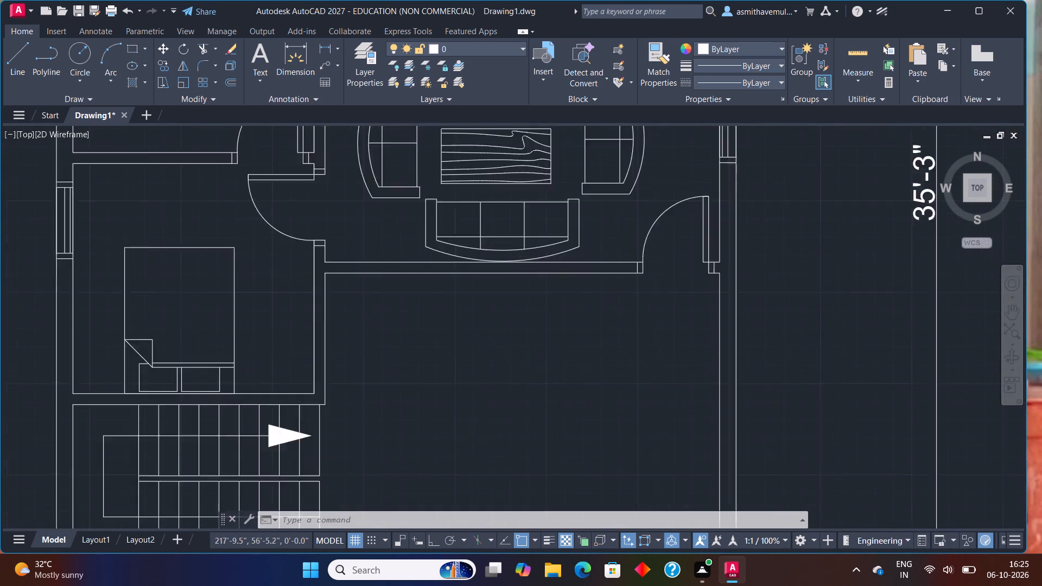
{"action": "scroll", "coordinate": [480, 424], "scroll_direction": "up", "scroll_amount": 1}
{"action": "scroll", "coordinate": [480, 422], "scroll_direction": "down", "scroll_amount": 7}
{"action": "scroll", "coordinate": [480, 422], "scroll_direction": "up", "scroll_amount": 4}
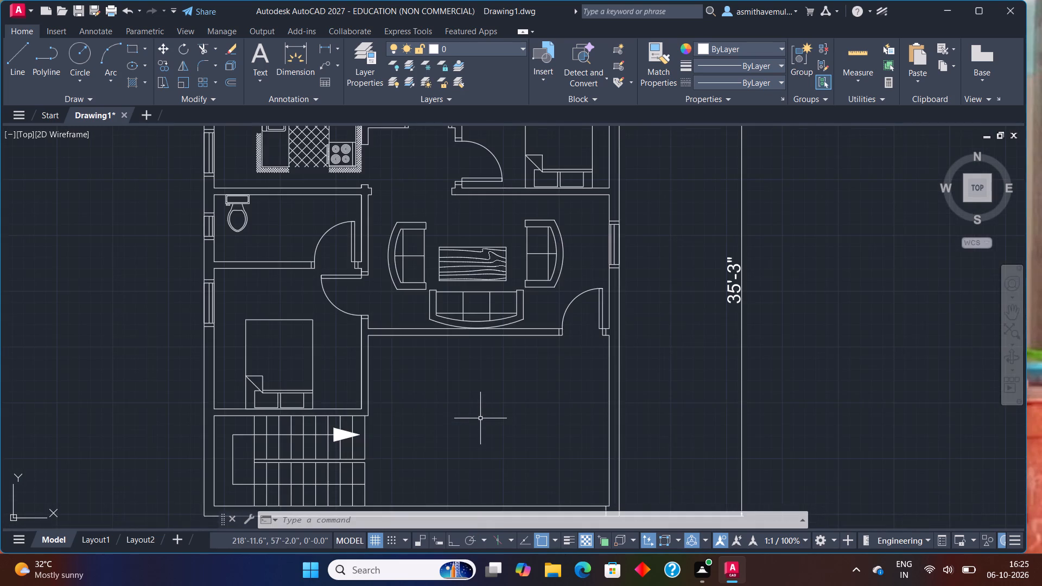
{"action": "scroll", "coordinate": [480, 418], "scroll_direction": "down", "scroll_amount": 2}
{"action": "middle_click_drag", "start_coordinate": [482, 415], "coordinate": [555, 401]}
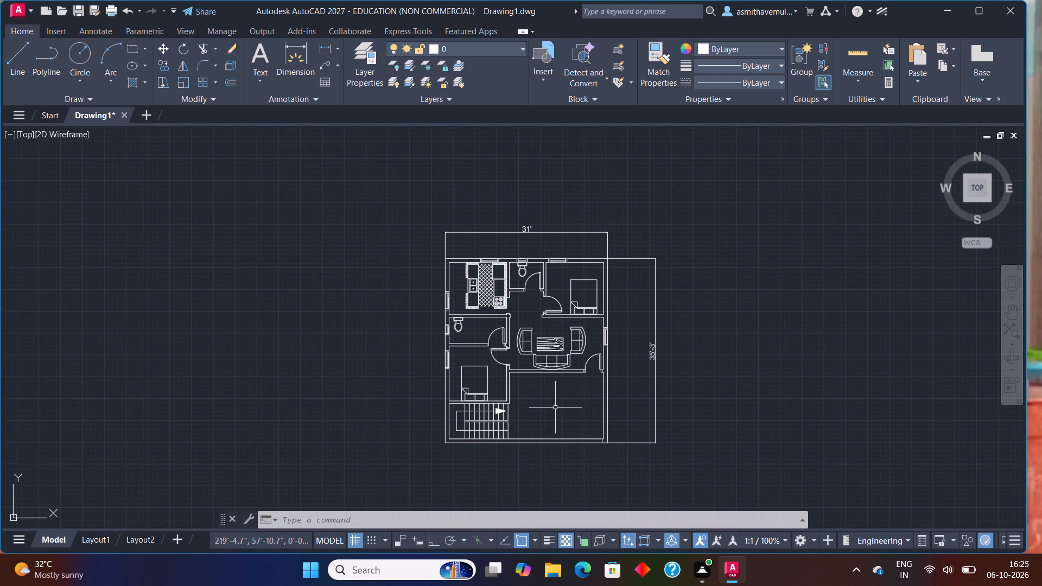
{"action": "scroll", "coordinate": [555, 409], "scroll_direction": "up", "scroll_amount": 1}
{"action": "scroll", "coordinate": [555, 409], "scroll_direction": "down", "scroll_amount": 1}
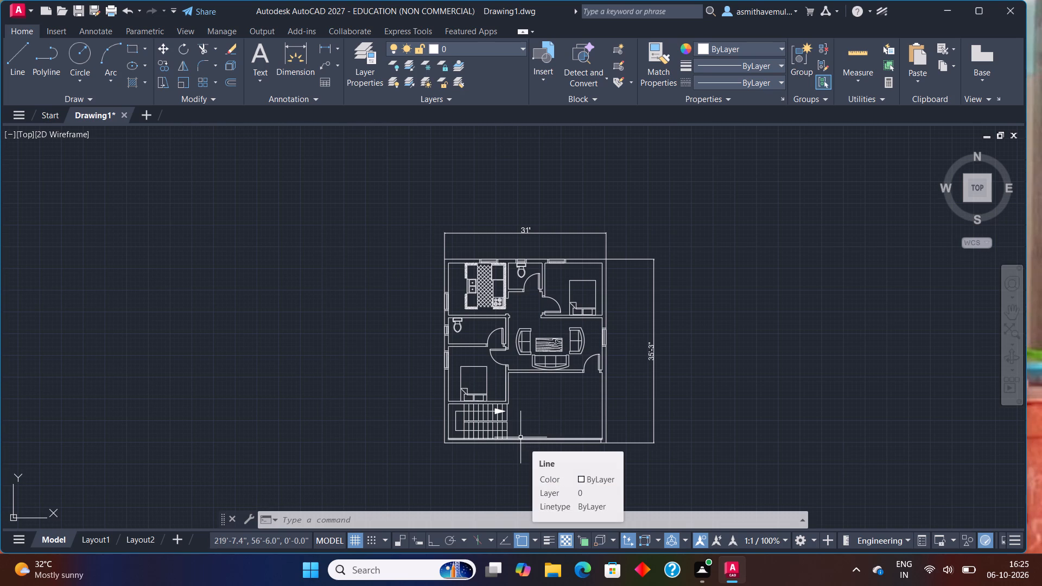
{"action": "scroll", "coordinate": [508, 345], "scroll_direction": "up", "scroll_amount": 1}
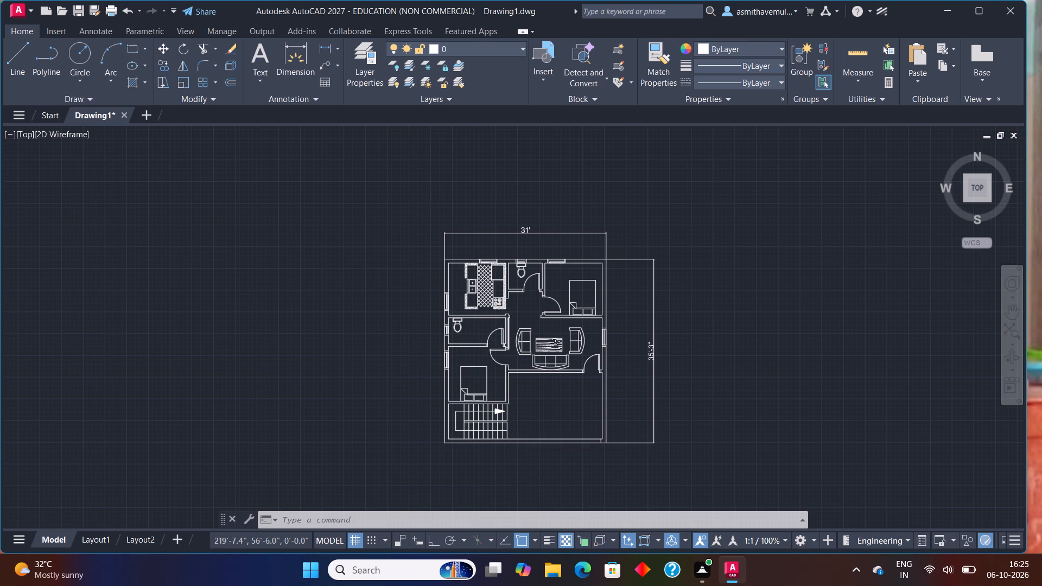
{"action": "middle_click_drag", "start_coordinate": [525, 340], "coordinate": [493, 327]}
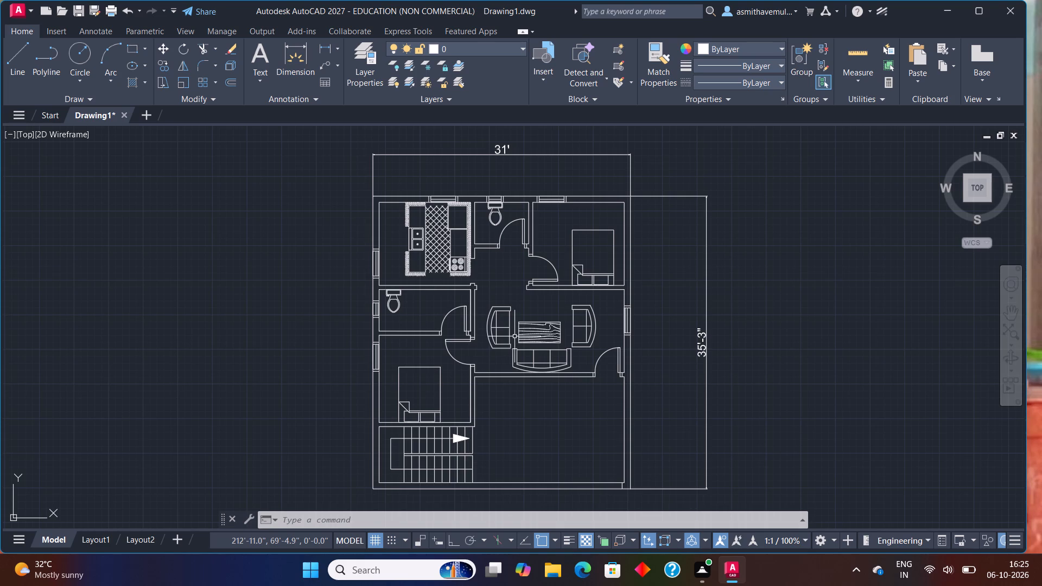
{"action": "middle_click_drag", "start_coordinate": [515, 336], "coordinate": [450, 313]}
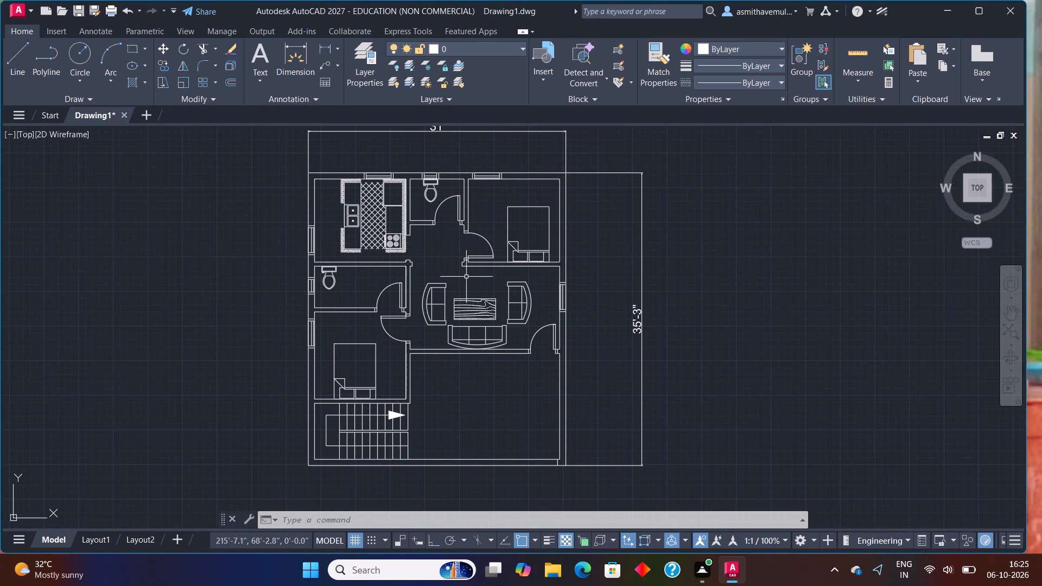
{"action": "middle_click_drag", "start_coordinate": [506, 260], "coordinate": [441, 259]}
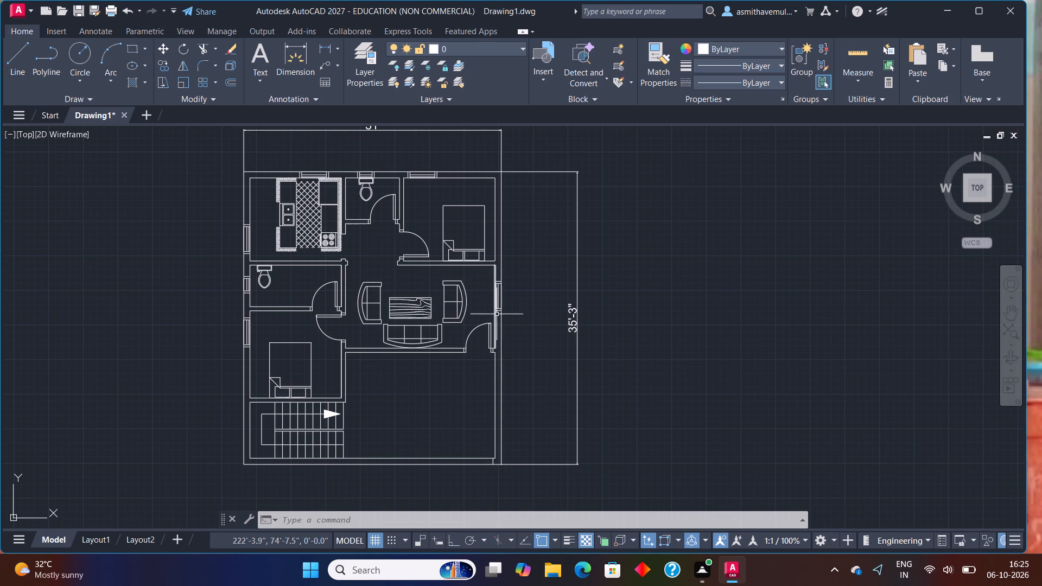
Offset the short jamb line at the east end of the south exterior wall 3" to the west.
{"action": "scroll", "coordinate": [486, 441], "scroll_direction": "up", "scroll_amount": 1}
{"action": "middle_click_drag", "start_coordinate": [486, 441], "coordinate": [491, 322]}
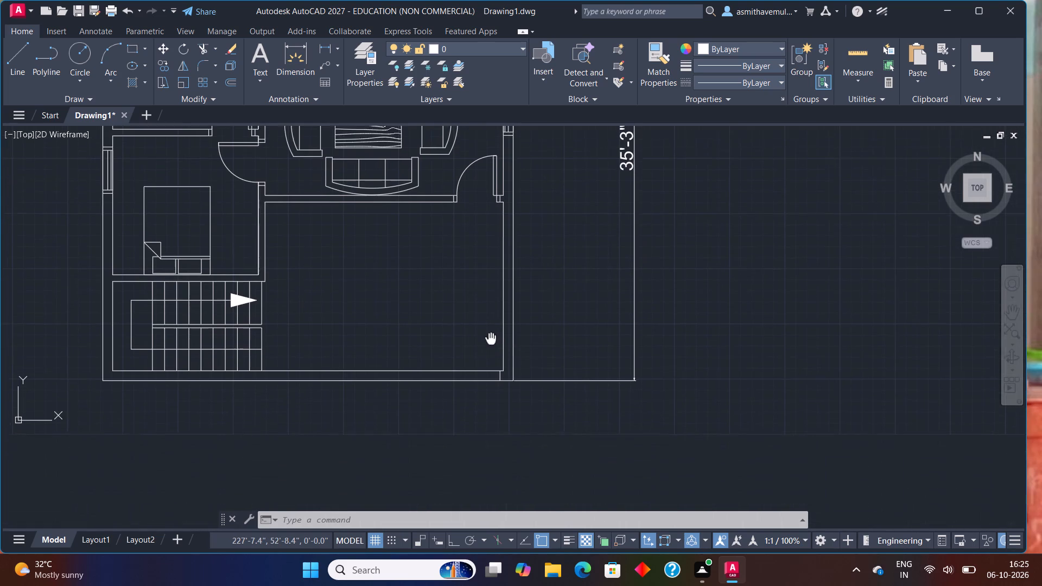
{"action": "scroll", "coordinate": [476, 337], "scroll_direction": "up", "scroll_amount": 1}
{"action": "key", "text": "o"}
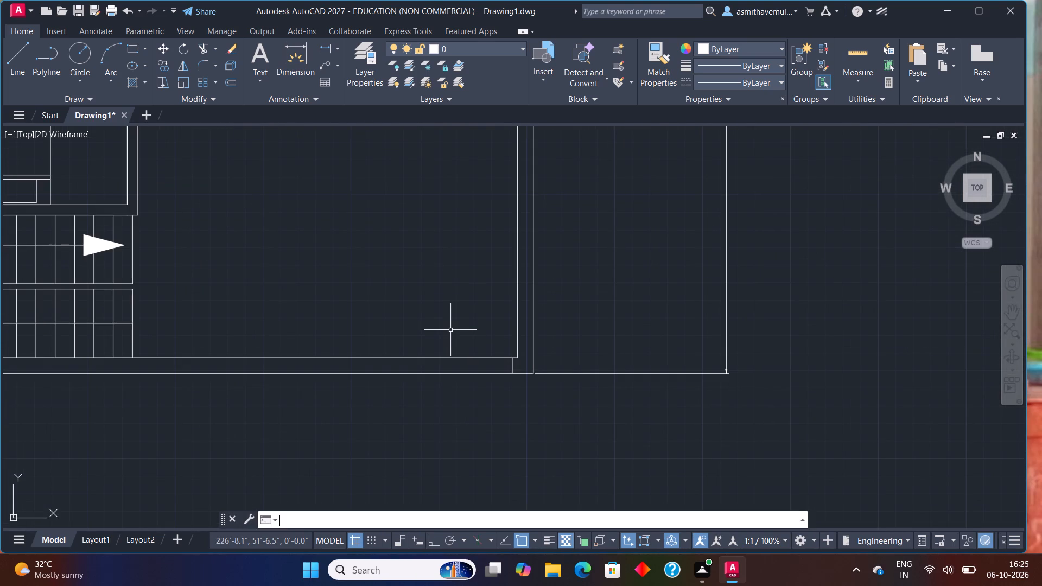
{"action": "key", "text": "Return"}
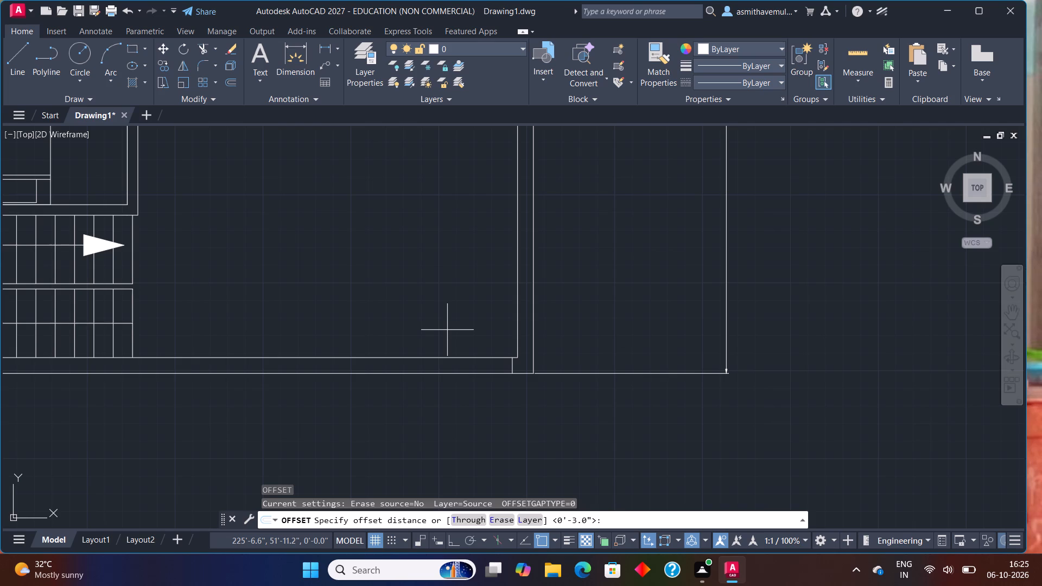
{"action": "key", "text": "3"}
{"action": "key", "text": "shift+quotedbl"}
{"action": "key", "text": "Return"}
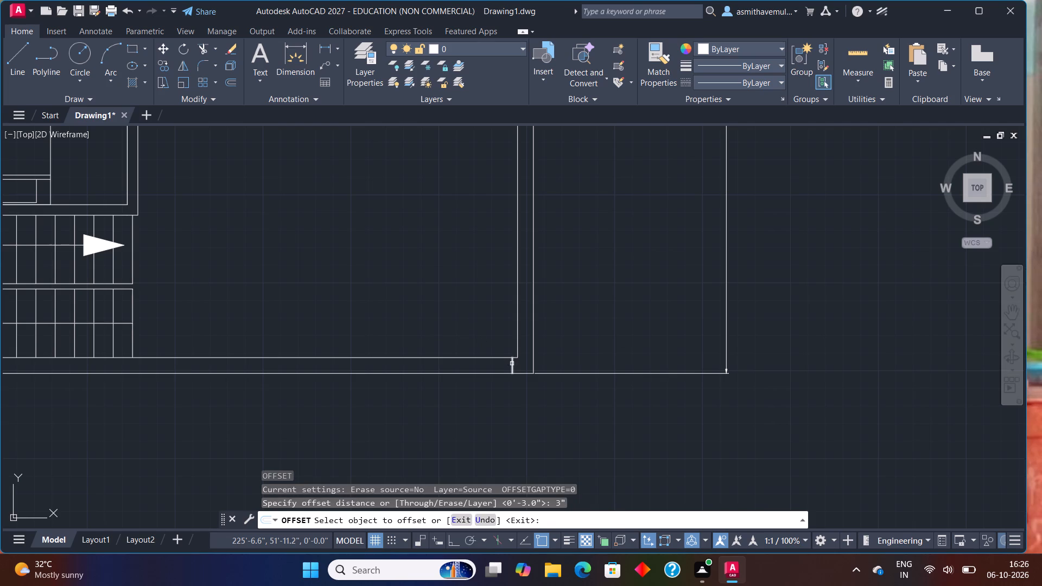
{"action": "left_click", "coordinate": [512, 364]}
{"action": "left_click", "coordinate": [487, 364]}
{"action": "scroll", "coordinate": [476, 364], "scroll_direction": "up", "scroll_amount": 2}
{"action": "key", "text": "Escape"}
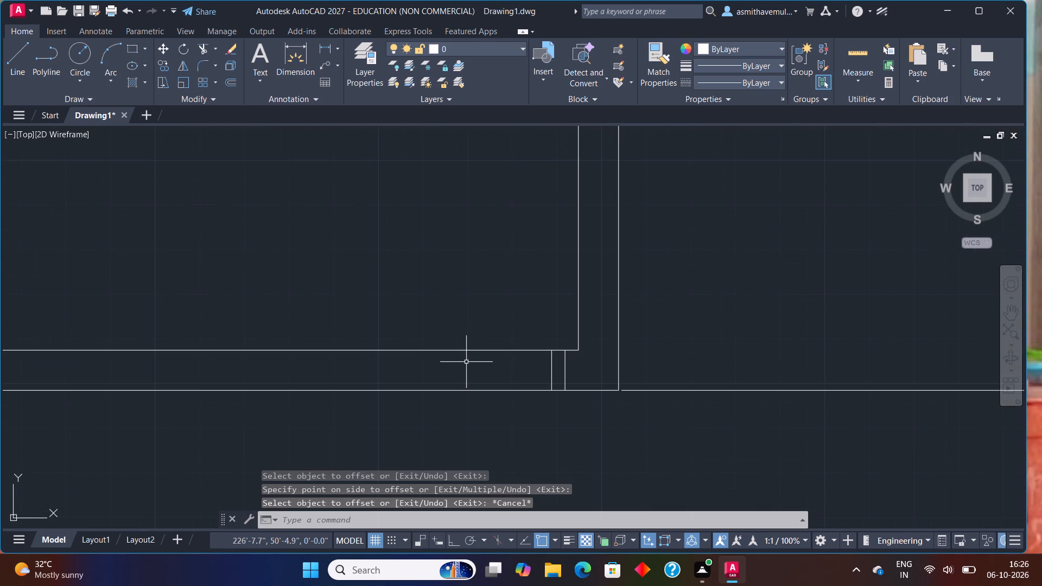
Offset the new jamb line 3' west along the south wall, and offset that copy another 3' west.
{"action": "key", "text": "o"}
{"action": "key", "text": "Return"}
{"action": "type", "text": "3'"}
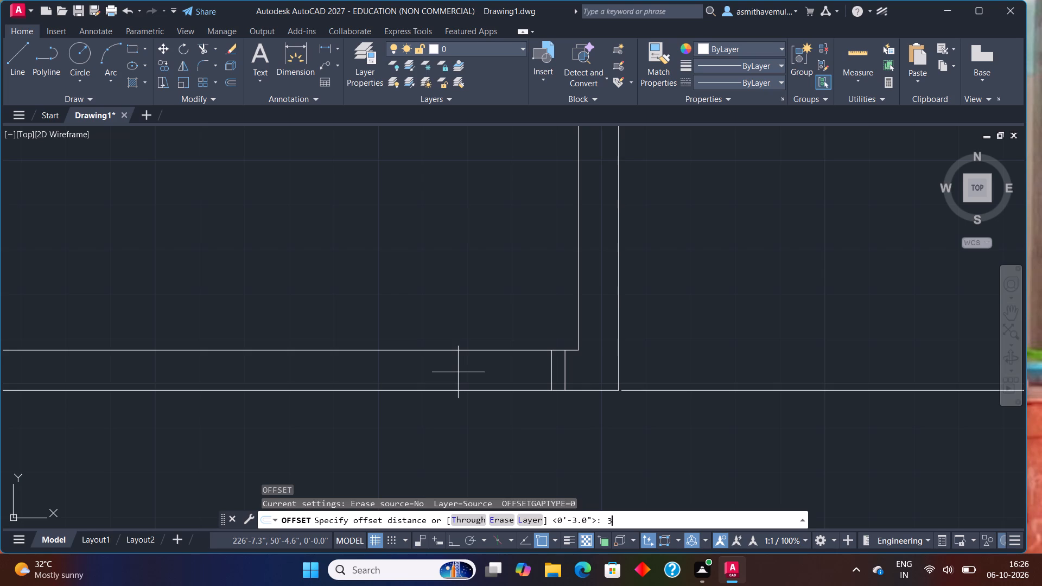
{"action": "key", "text": "Return"}
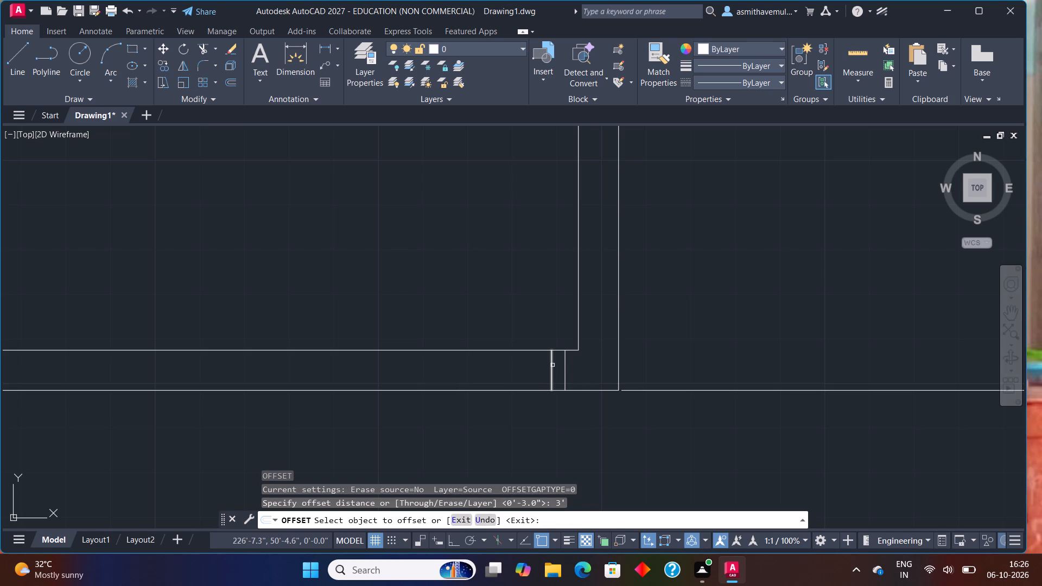
{"action": "left_click", "coordinate": [552, 365]}
{"action": "left_click", "coordinate": [448, 366]}
{"action": "middle_click_drag", "start_coordinate": [434, 370], "coordinate": [583, 365]}
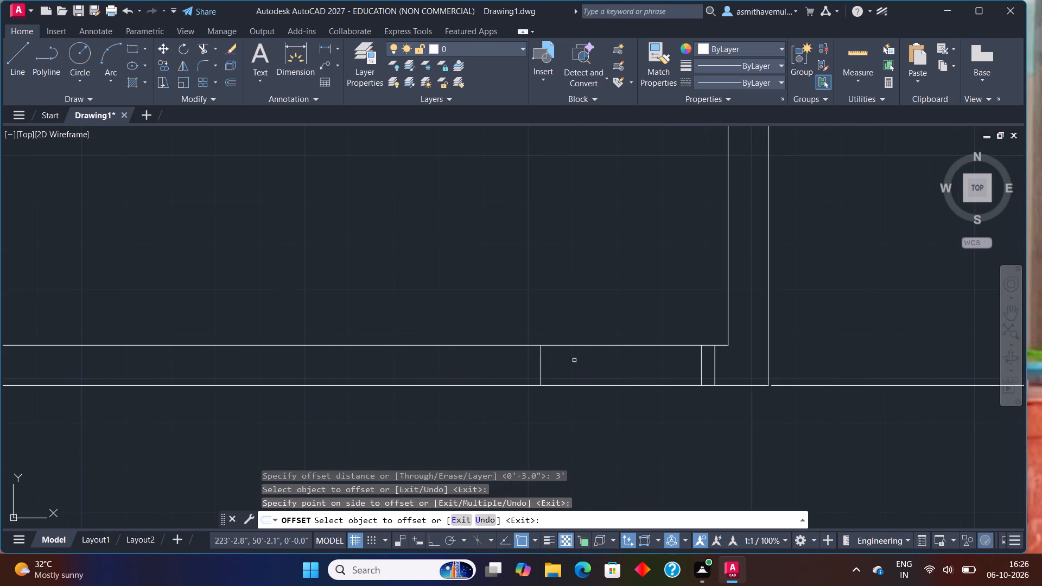
{"action": "left_click", "coordinate": [541, 370]}
{"action": "left_click", "coordinate": [462, 366]}
{"action": "key", "text": "Escape"}
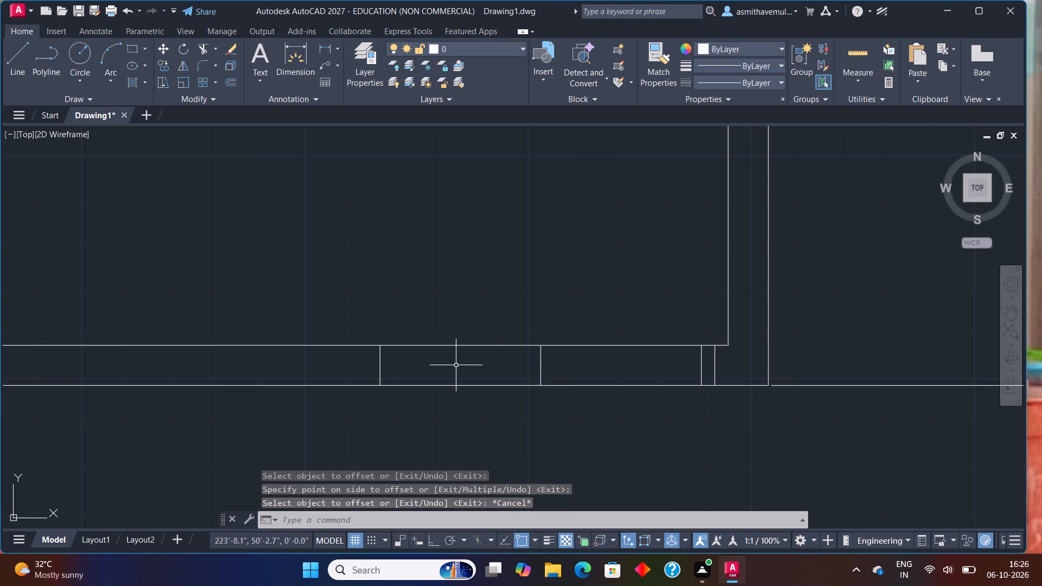
Offset the westernmost of the new jamb lines 3" further west.
{"action": "key", "text": "o"}
{"action": "key", "text": "Return"}
{"action": "key", "text": "3"}
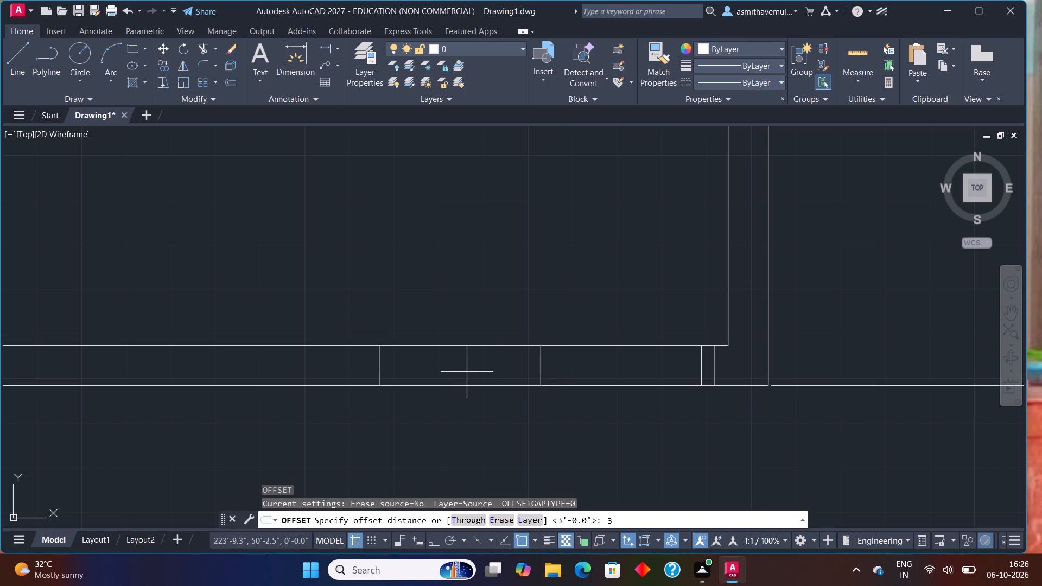
{"action": "key", "text": "shift+quotedbl"}
{"action": "key", "text": "Return"}
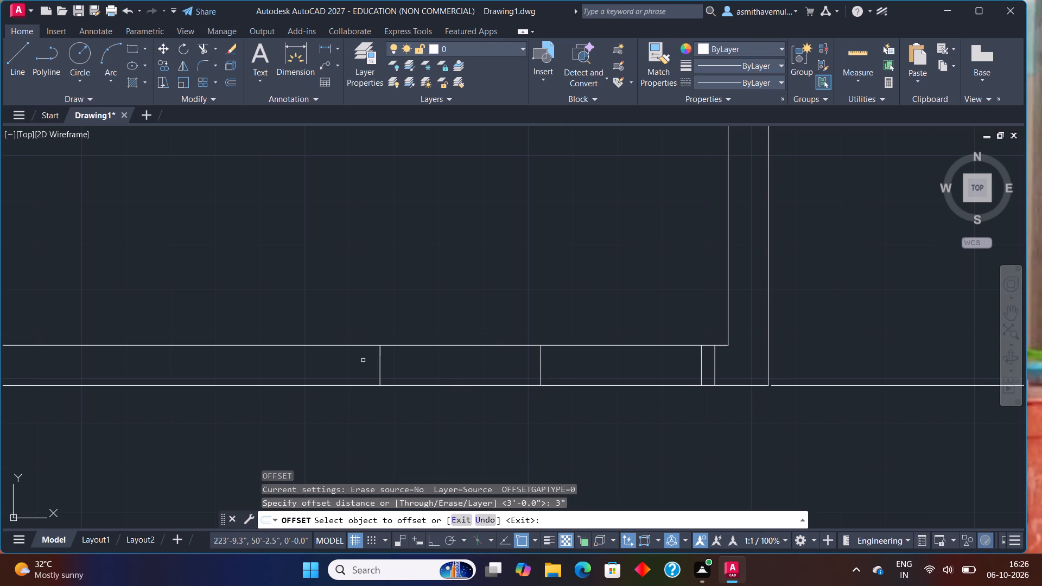
{"action": "left_click", "coordinate": [380, 369]}
{"action": "left_click", "coordinate": [282, 356]}
{"action": "key", "text": "Escape"}
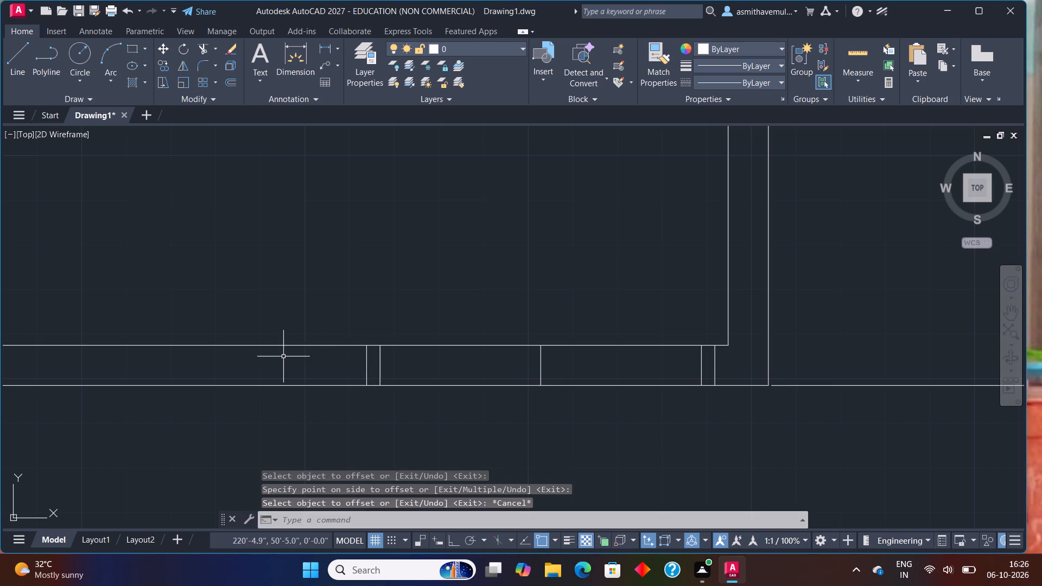
Trim both south wall lines across the two adjoining 3' spans to open the doorway, keeping the centre line.
{"action": "type", "text": "TRI"}
{"action": "key", "text": "m"}
{"action": "key", "text": "Return"}
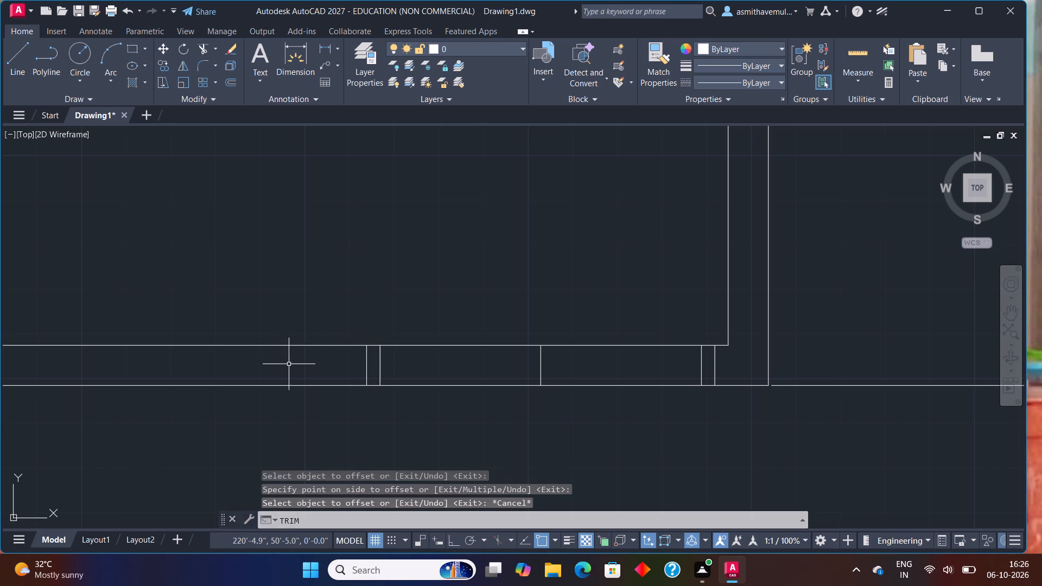
{"action": "left_click_drag", "start_coordinate": [398, 411], "coordinate": [431, 284]}
{"action": "left_click_drag", "start_coordinate": [607, 409], "coordinate": [608, 406]}
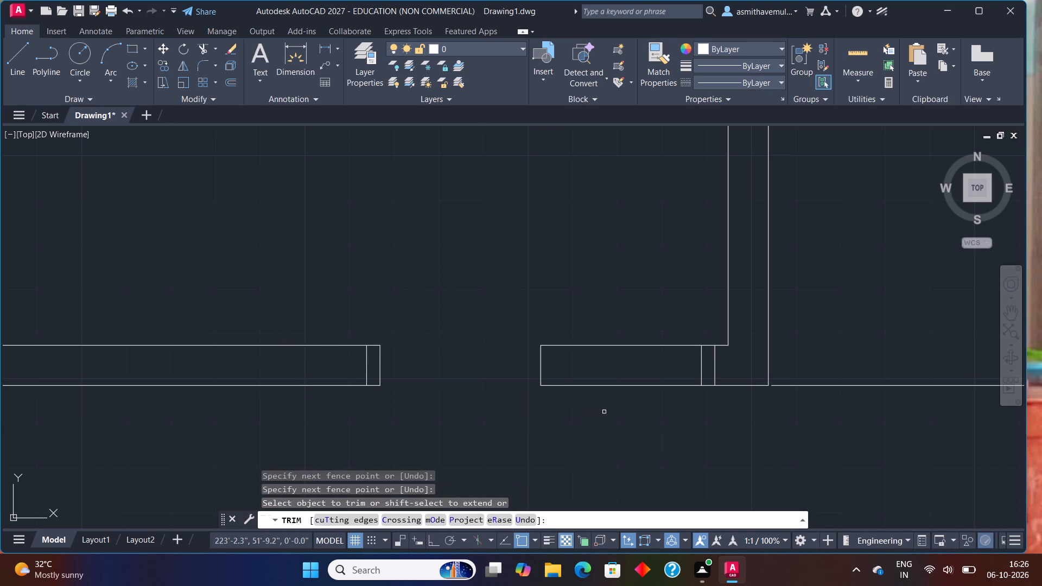
{"action": "left_click_drag", "start_coordinate": [608, 406], "coordinate": [612, 266]}
{"action": "key", "text": "Escape"}
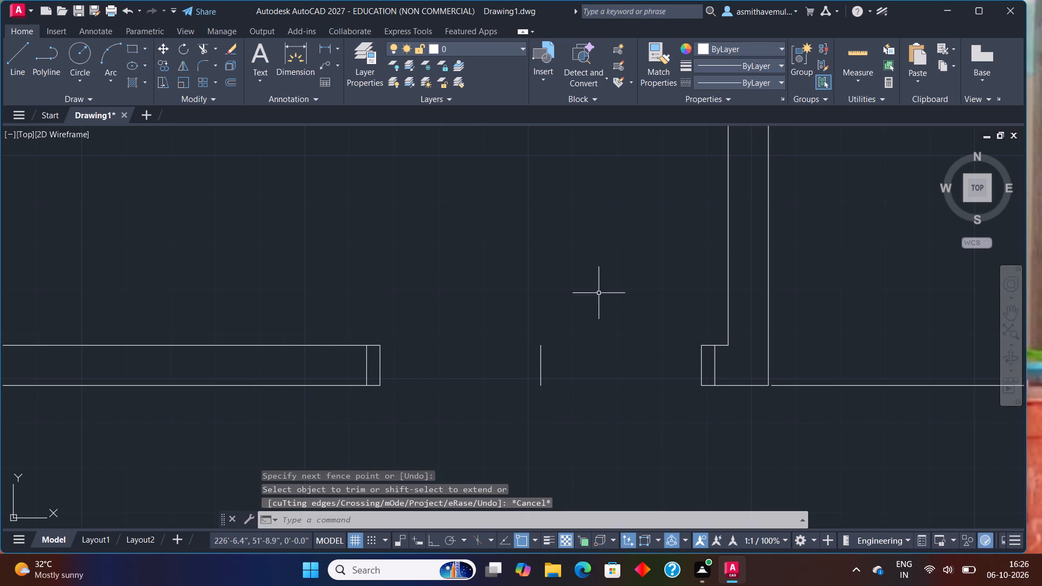
Set the rectangle rotation to 45° with a trial rectangle at the east jamb's northwest corner, and erase that rectangle.
{"action": "key", "text": "r"}
{"action": "key", "text": "e"}
{"action": "key", "text": "c"}
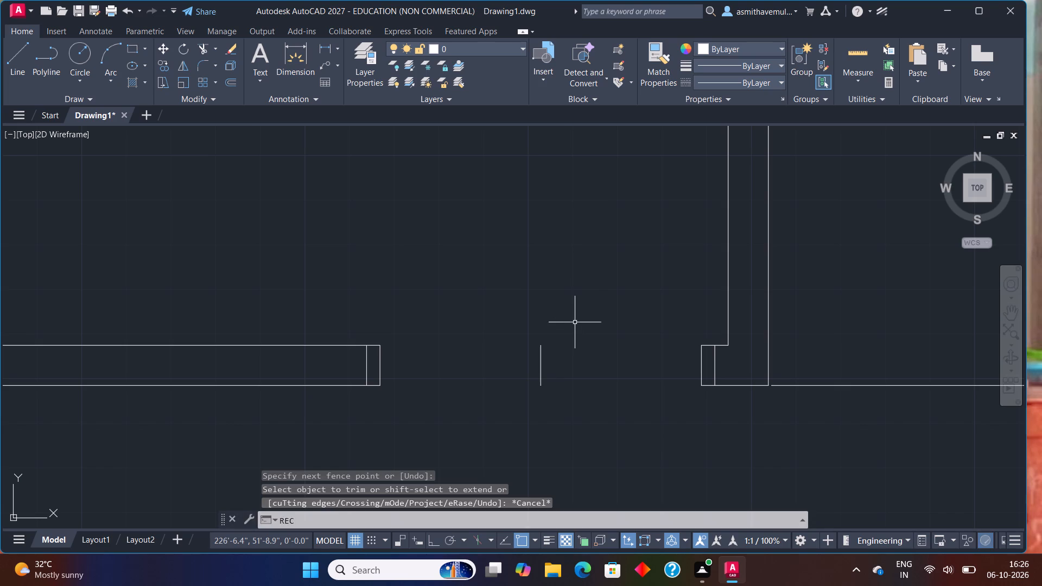
{"action": "key", "text": "Return"}
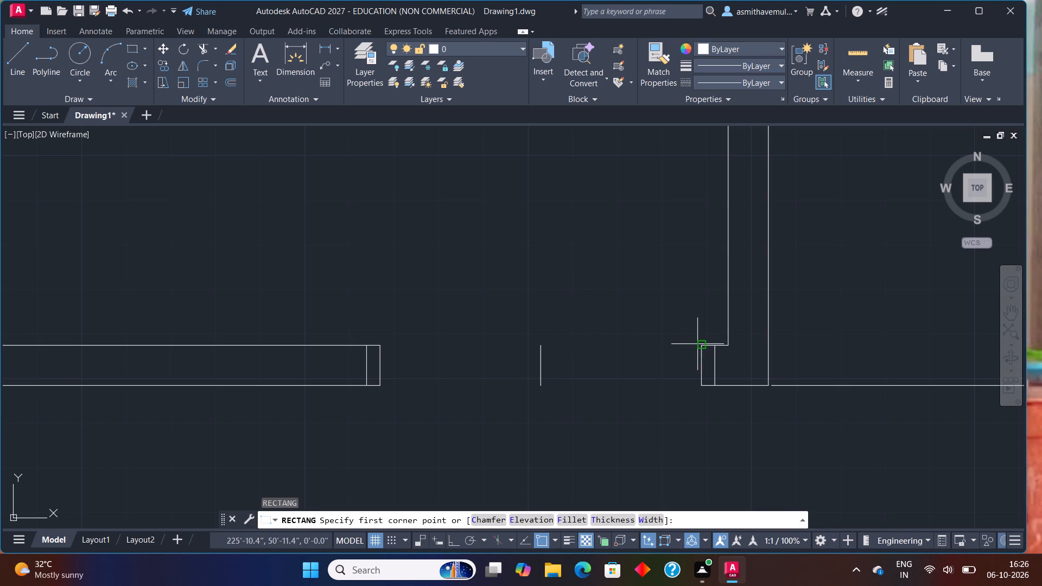
{"action": "left_click", "coordinate": [700, 344]}
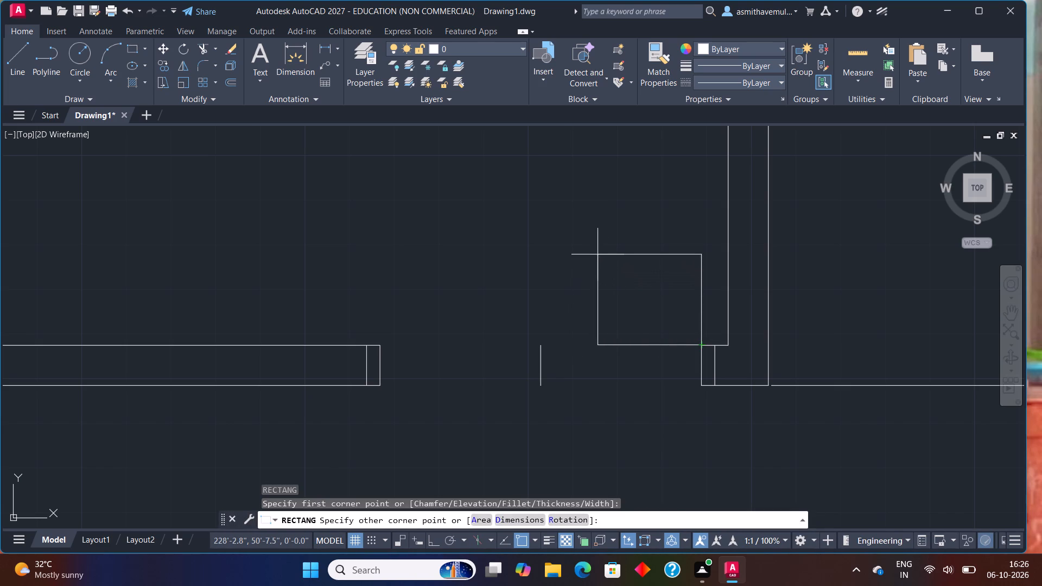
{"action": "left_click", "coordinate": [566, 519]}
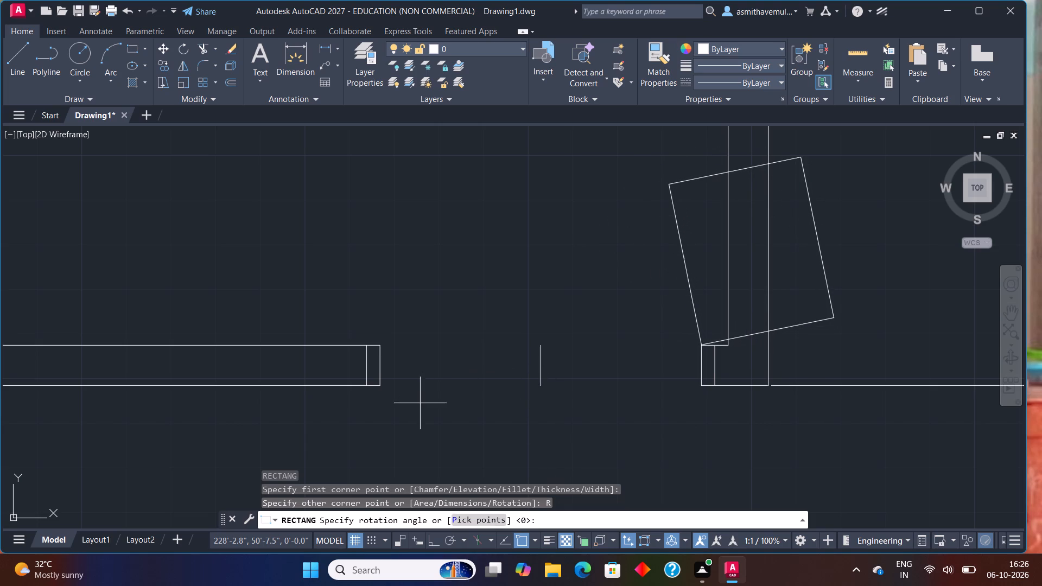
{"action": "type", "text": "45"}
{"action": "key", "text": "Return"}
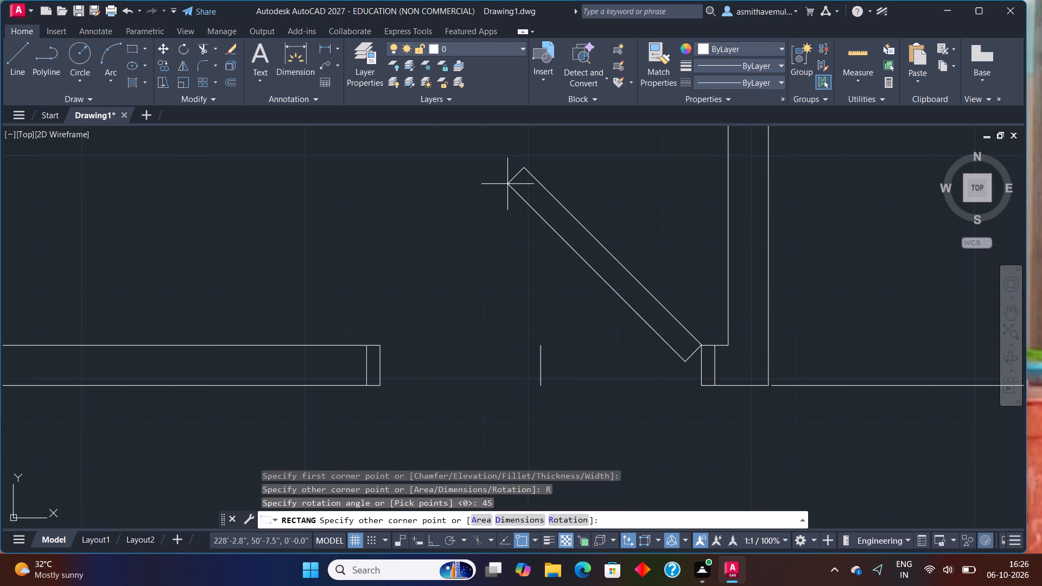
{"action": "type", "text": "3\""}
{"action": "key", "text": "Return"}
{"action": "type", "text": "3'"}
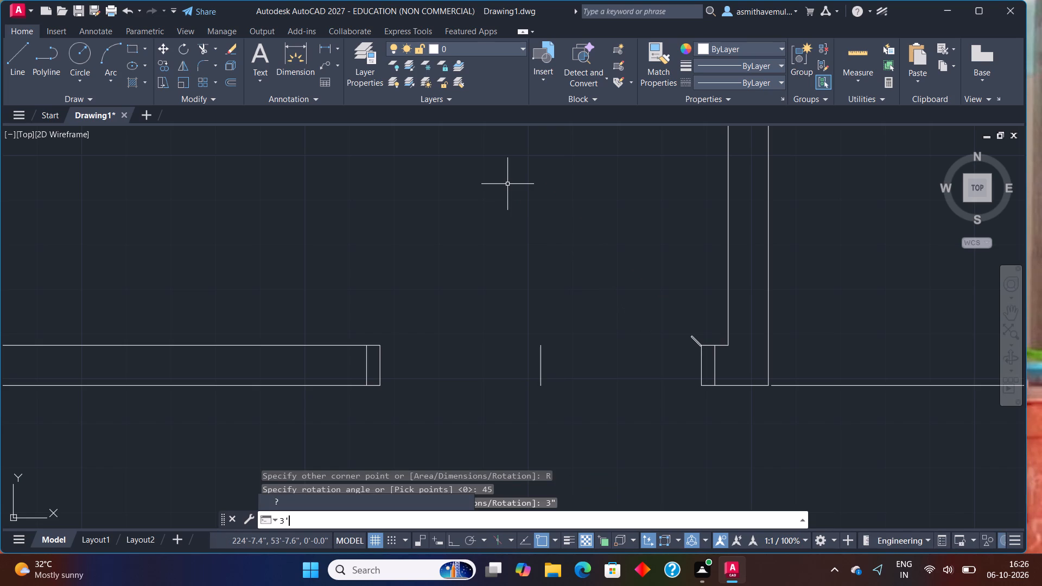
{"action": "scroll", "coordinate": [643, 273], "scroll_direction": "up", "scroll_amount": 1}
{"action": "key", "text": "Escape"}
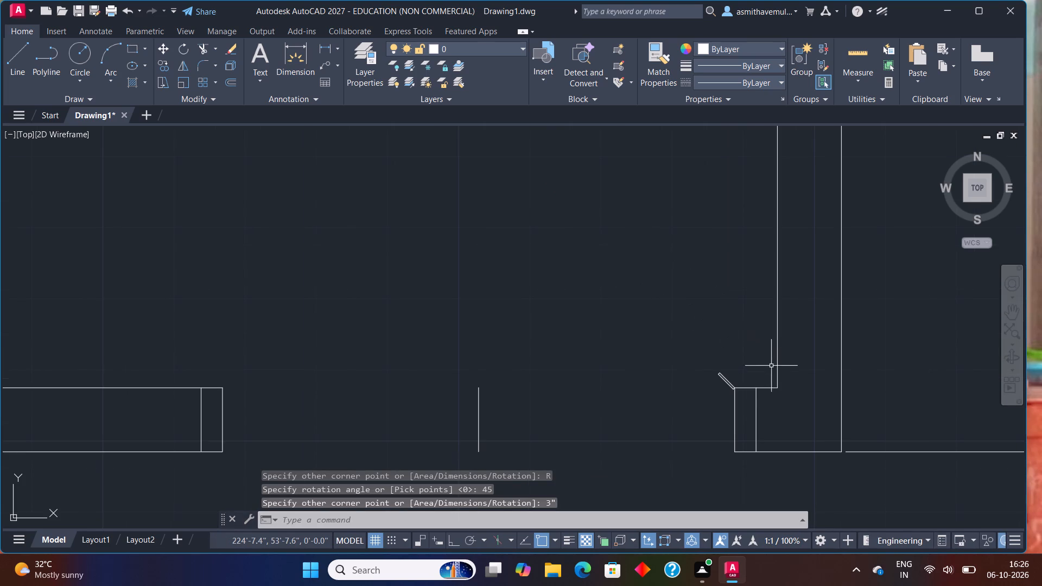
{"action": "left_click_drag", "start_coordinate": [747, 367], "coordinate": [715, 402]}
{"action": "key", "text": "Delete"}
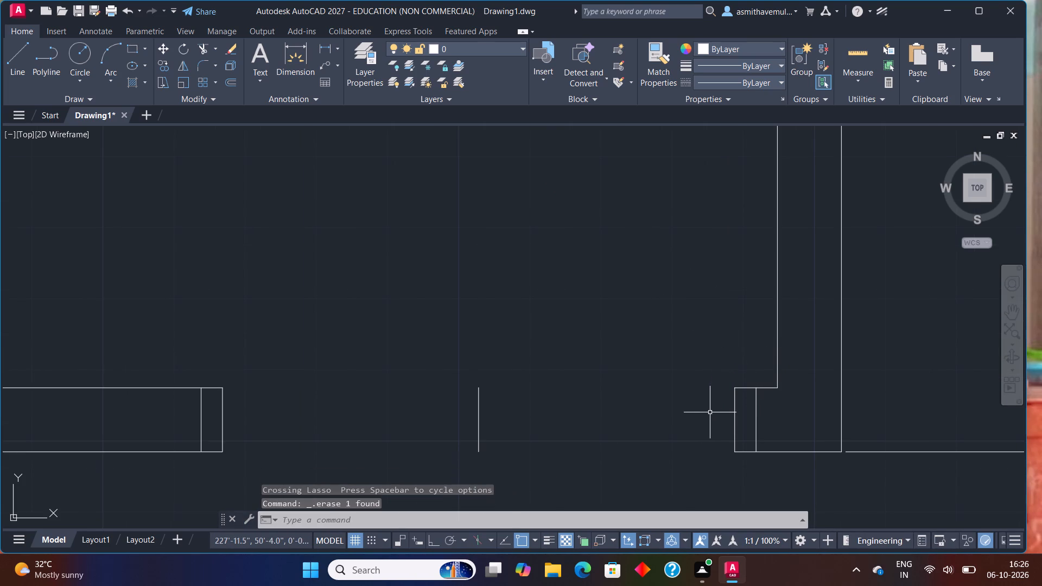
Draw a 3" by 3' door leaf at the 45° rotation from the east jamb's northwest corner, slanting northwest into the open area.
{"action": "type", "text": "REC"}
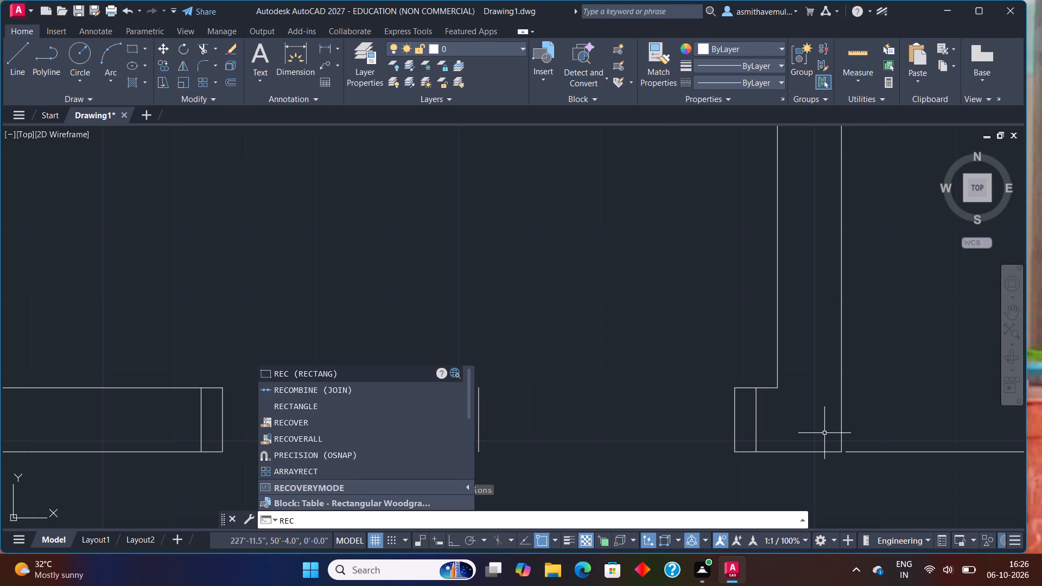
{"action": "key", "text": "Return"}
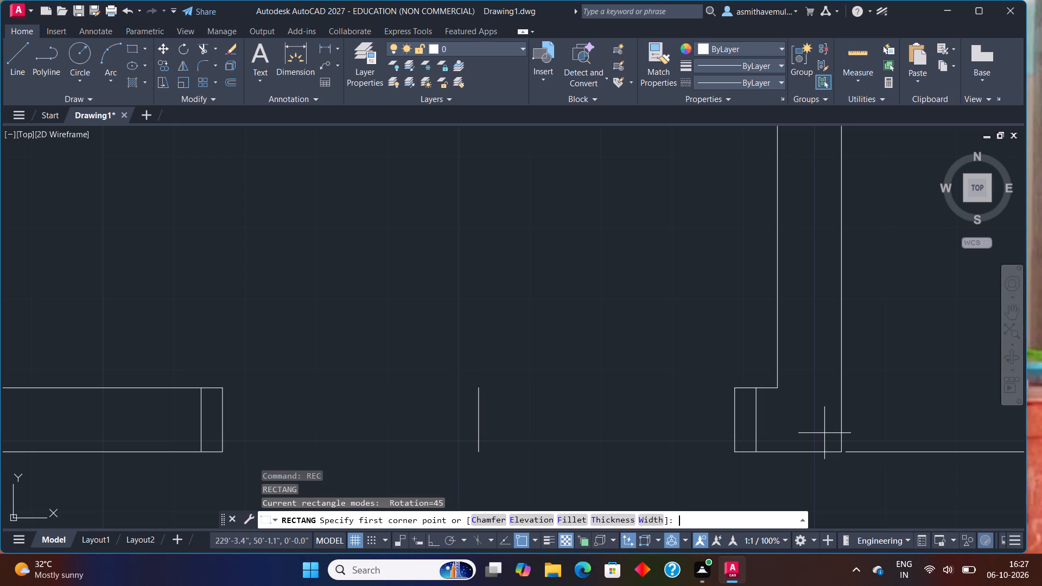
{"action": "scroll", "coordinate": [716, 410], "scroll_direction": "up", "scroll_amount": 1}
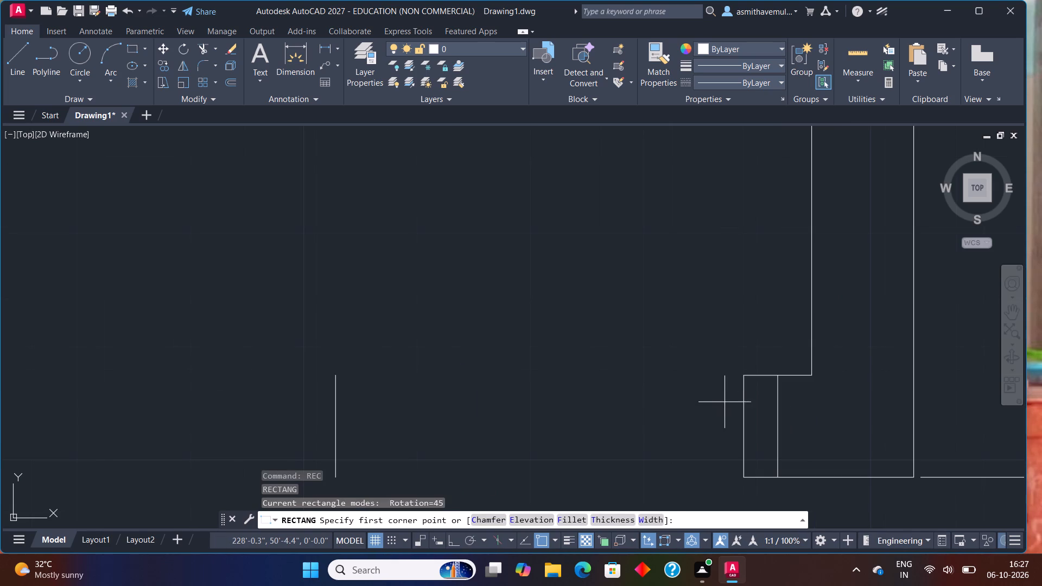
{"action": "left_click", "coordinate": [743, 375]}
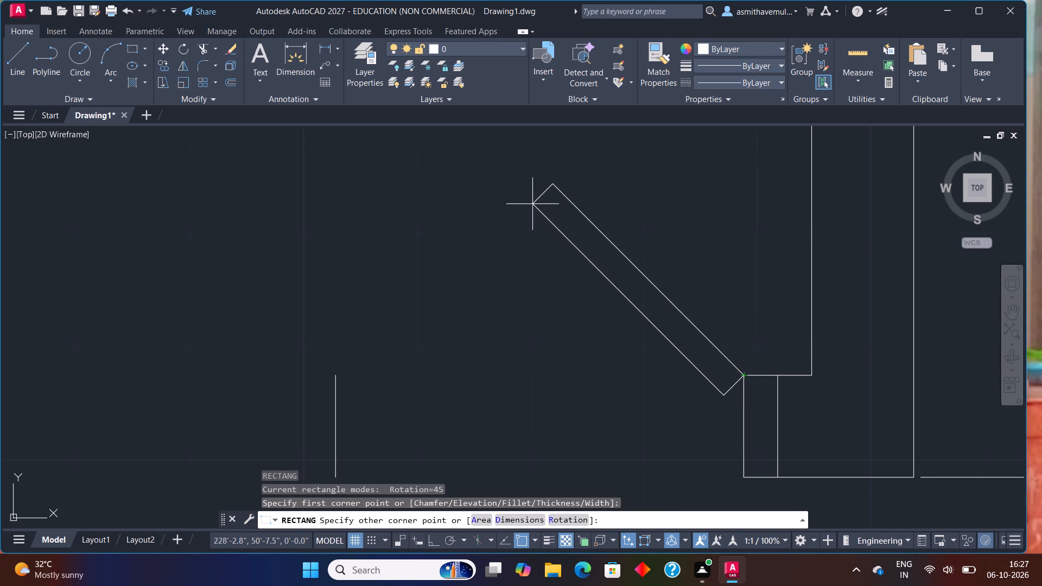
{"action": "key", "text": "d"}
{"action": "key", "text": "Return"}
{"action": "type", "text": "3\""}
{"action": "key", "text": "Return"}
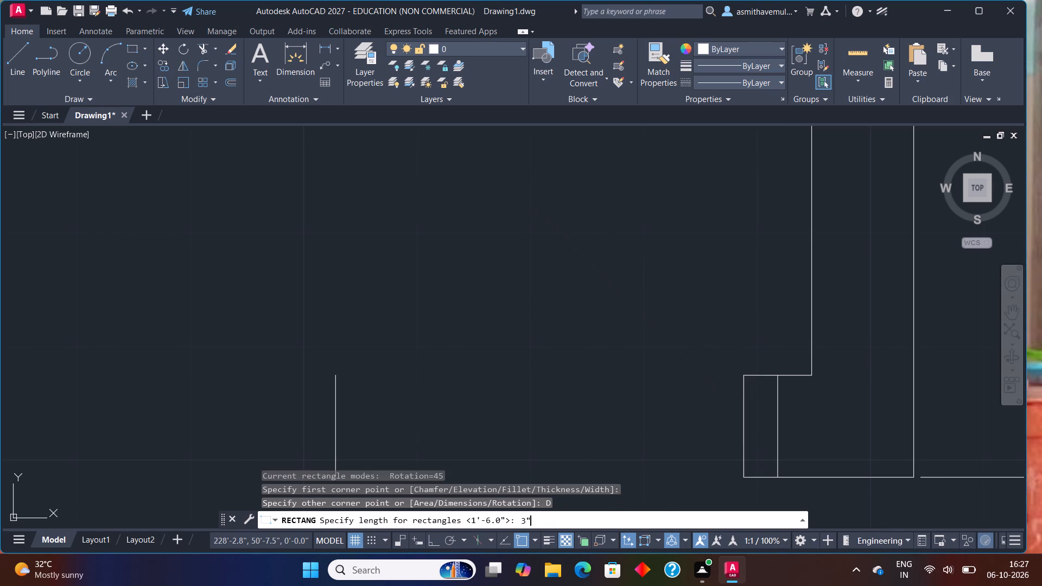
{"action": "type", "text": "3'"}
{"action": "key", "text": "Return"}
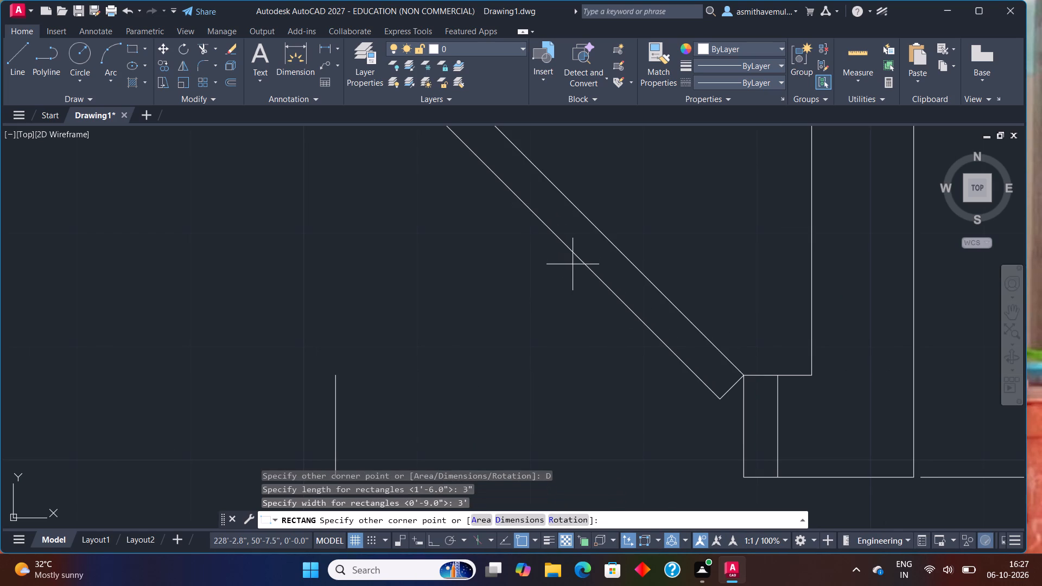
{"action": "left_click", "coordinate": [571, 261]}
{"action": "scroll", "coordinate": [442, 328], "scroll_direction": "down", "scroll_amount": 2}
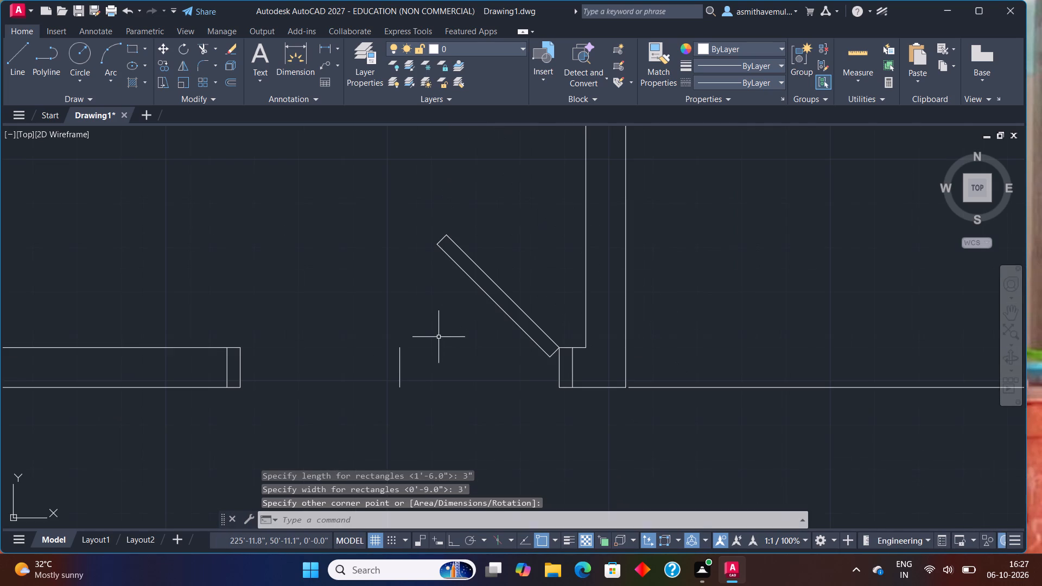
{"action": "middle_click_drag", "start_coordinate": [439, 337], "coordinate": [476, 348]}
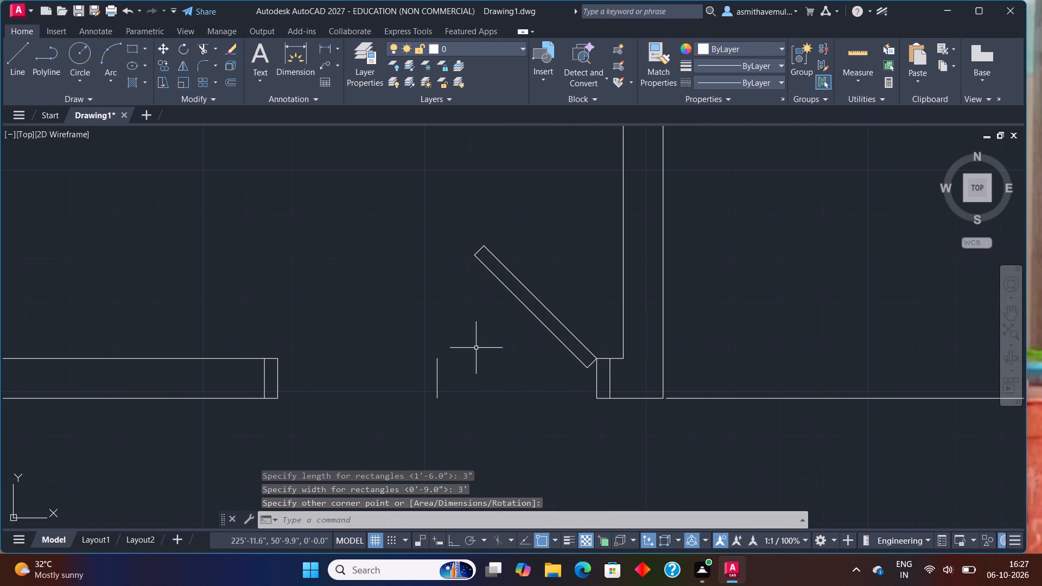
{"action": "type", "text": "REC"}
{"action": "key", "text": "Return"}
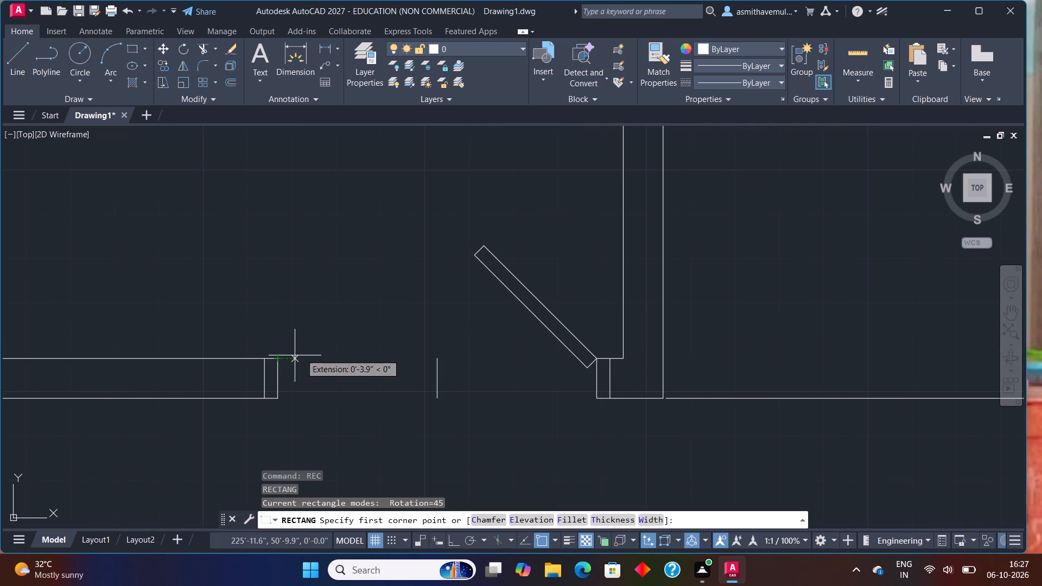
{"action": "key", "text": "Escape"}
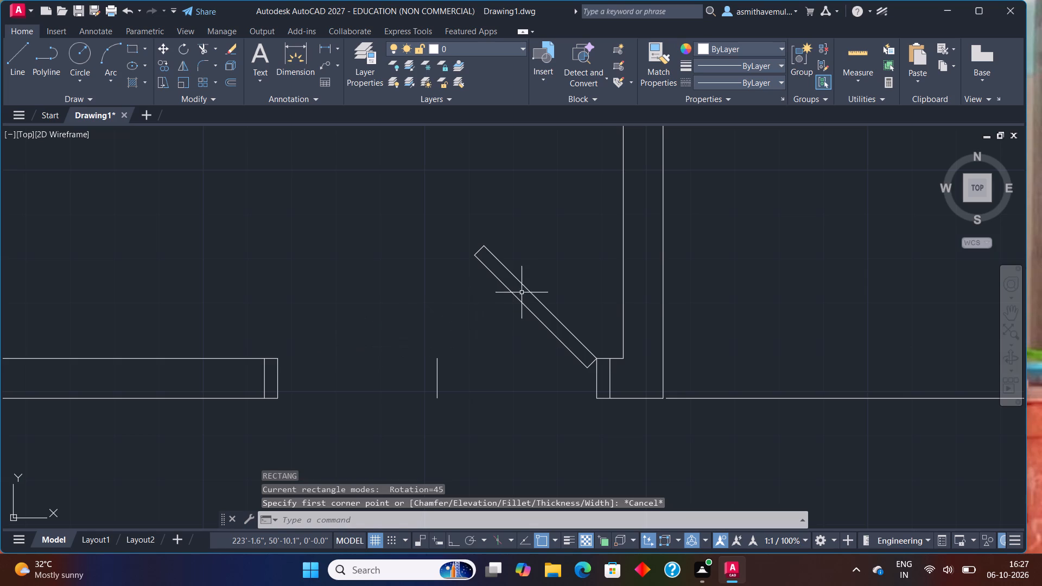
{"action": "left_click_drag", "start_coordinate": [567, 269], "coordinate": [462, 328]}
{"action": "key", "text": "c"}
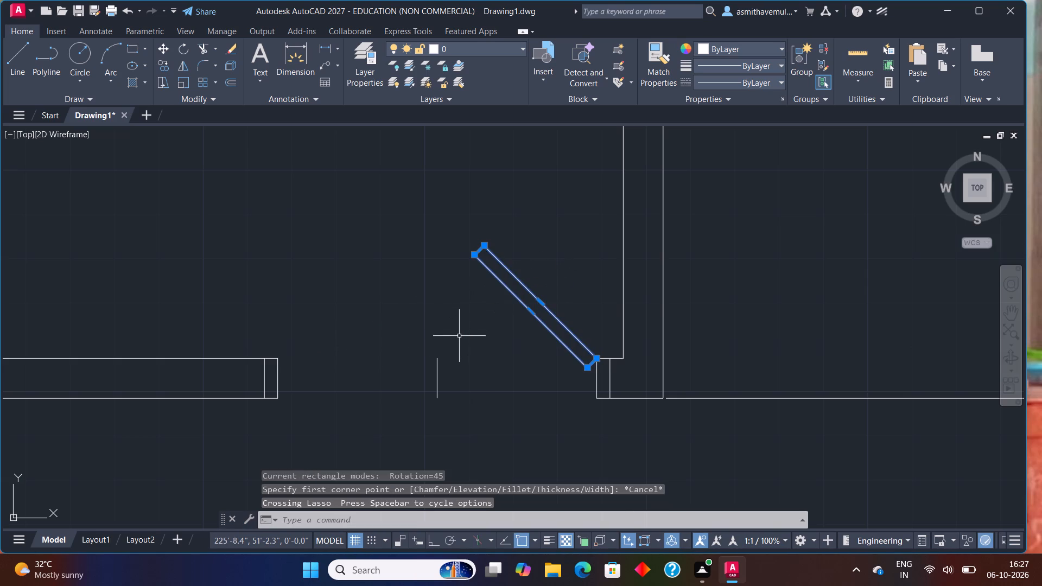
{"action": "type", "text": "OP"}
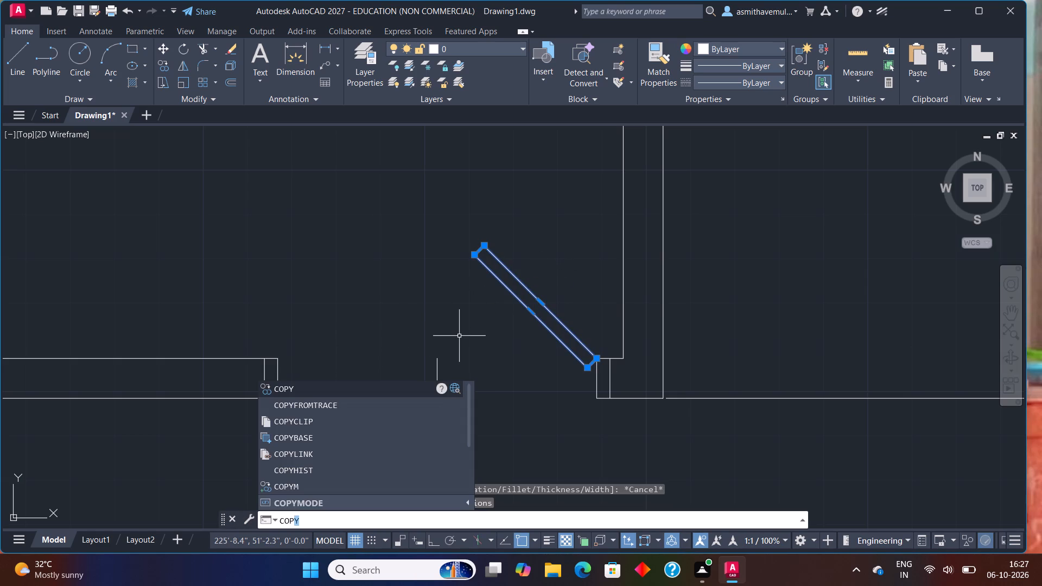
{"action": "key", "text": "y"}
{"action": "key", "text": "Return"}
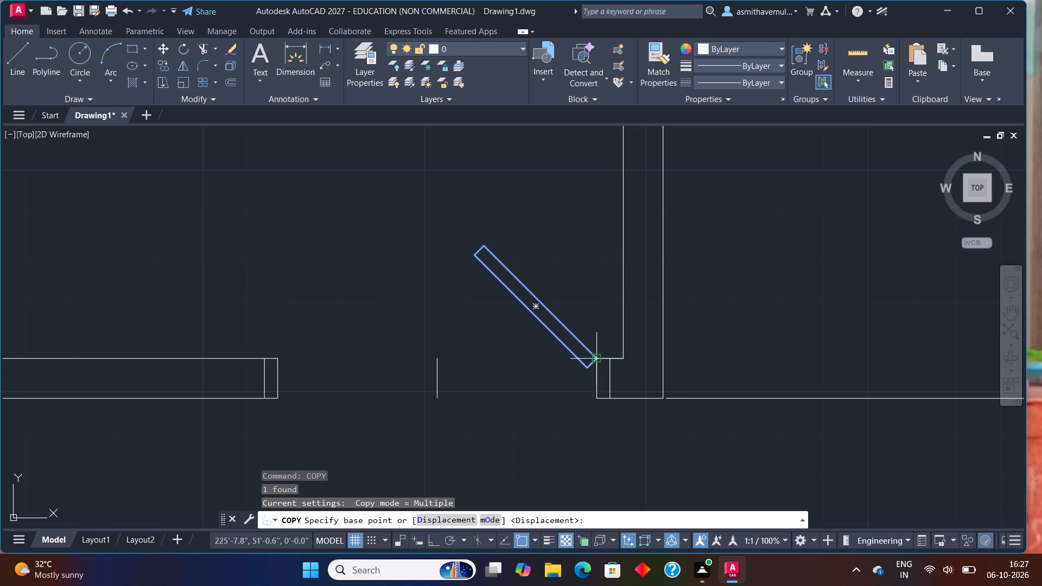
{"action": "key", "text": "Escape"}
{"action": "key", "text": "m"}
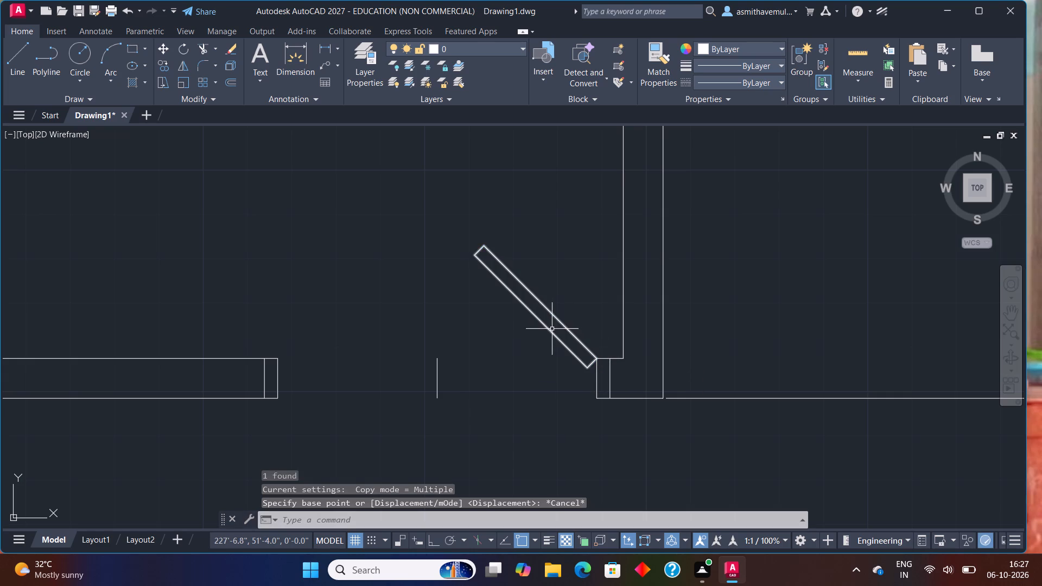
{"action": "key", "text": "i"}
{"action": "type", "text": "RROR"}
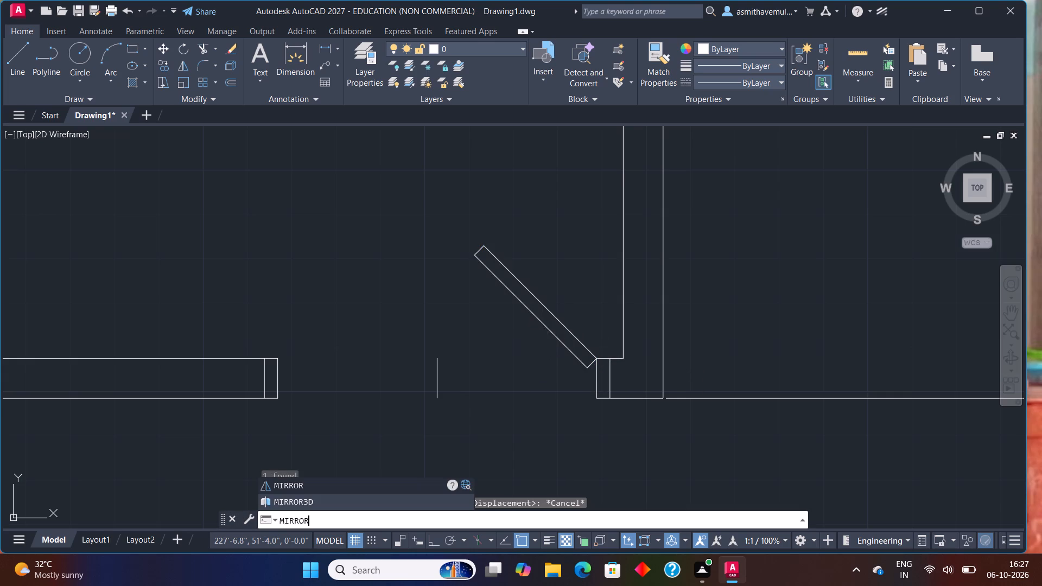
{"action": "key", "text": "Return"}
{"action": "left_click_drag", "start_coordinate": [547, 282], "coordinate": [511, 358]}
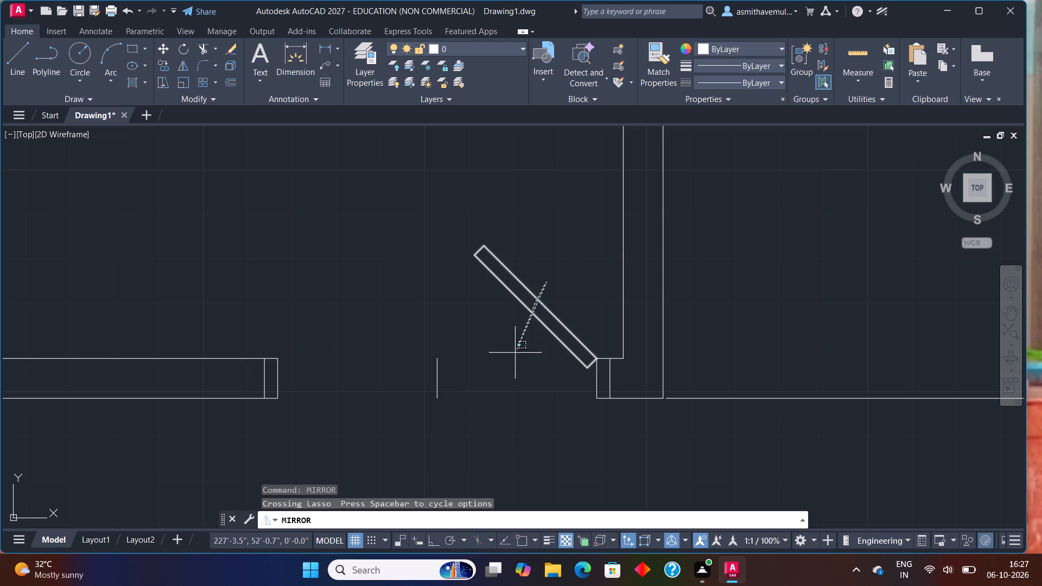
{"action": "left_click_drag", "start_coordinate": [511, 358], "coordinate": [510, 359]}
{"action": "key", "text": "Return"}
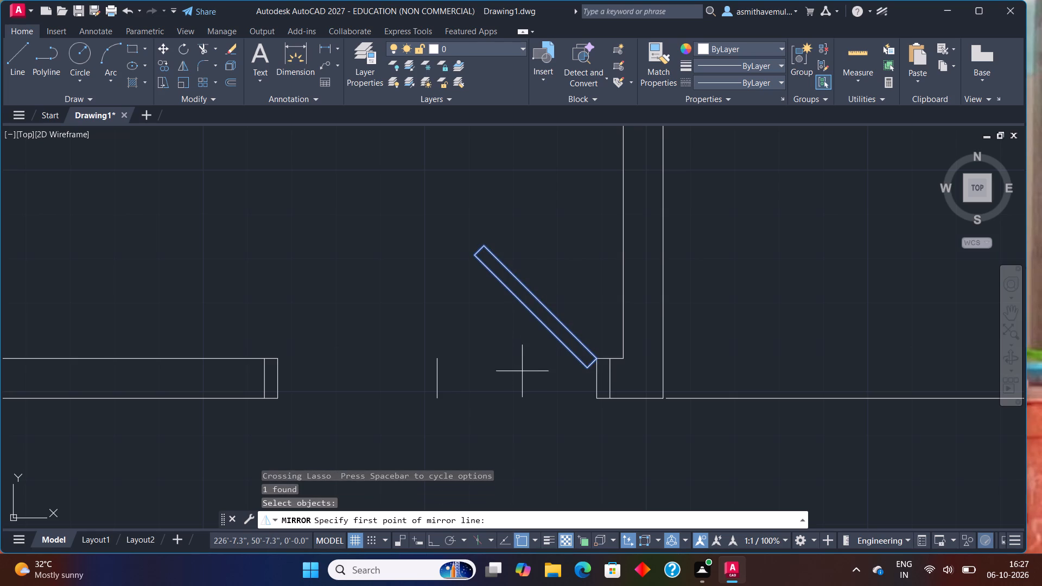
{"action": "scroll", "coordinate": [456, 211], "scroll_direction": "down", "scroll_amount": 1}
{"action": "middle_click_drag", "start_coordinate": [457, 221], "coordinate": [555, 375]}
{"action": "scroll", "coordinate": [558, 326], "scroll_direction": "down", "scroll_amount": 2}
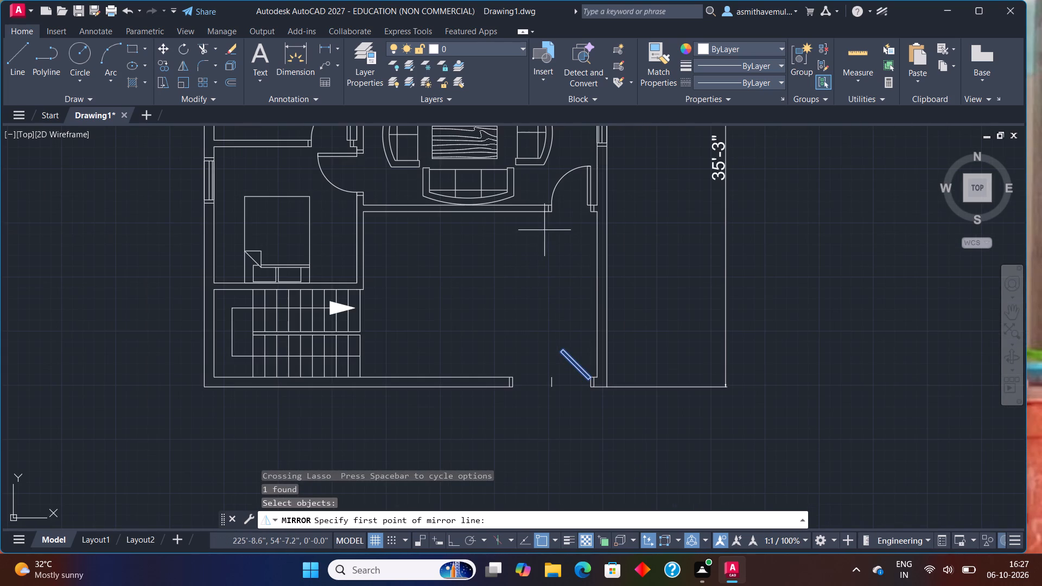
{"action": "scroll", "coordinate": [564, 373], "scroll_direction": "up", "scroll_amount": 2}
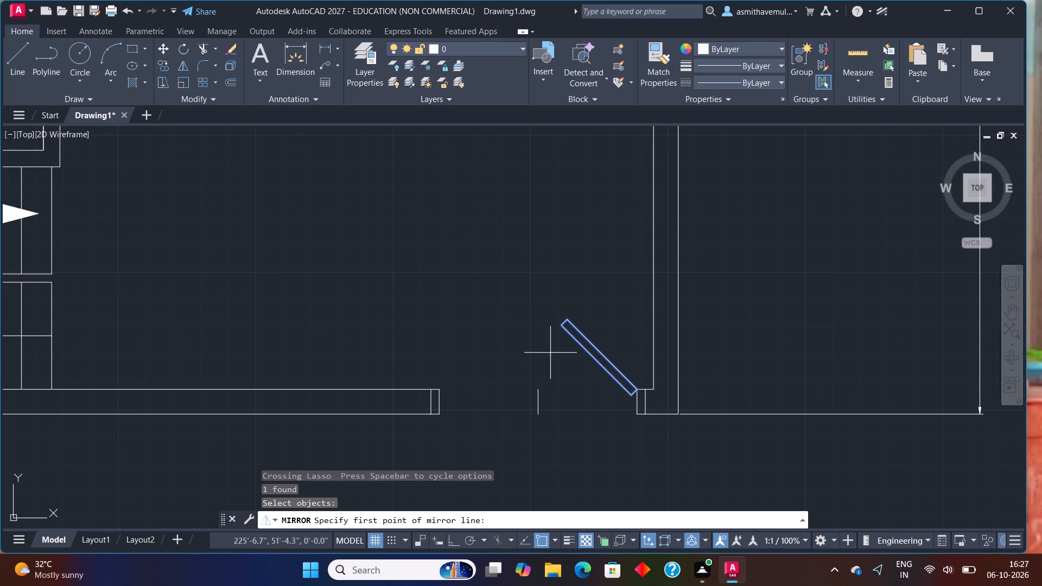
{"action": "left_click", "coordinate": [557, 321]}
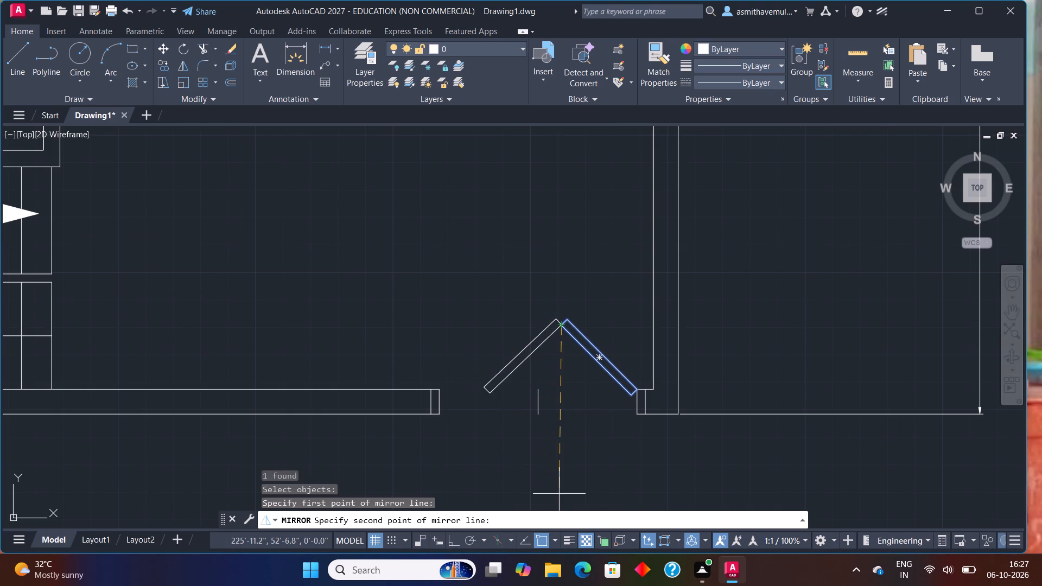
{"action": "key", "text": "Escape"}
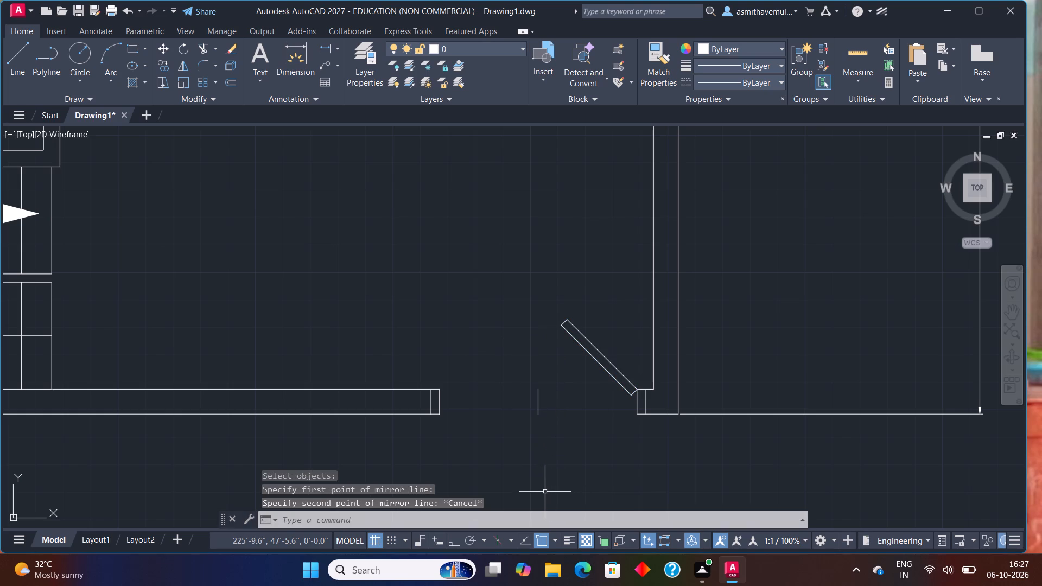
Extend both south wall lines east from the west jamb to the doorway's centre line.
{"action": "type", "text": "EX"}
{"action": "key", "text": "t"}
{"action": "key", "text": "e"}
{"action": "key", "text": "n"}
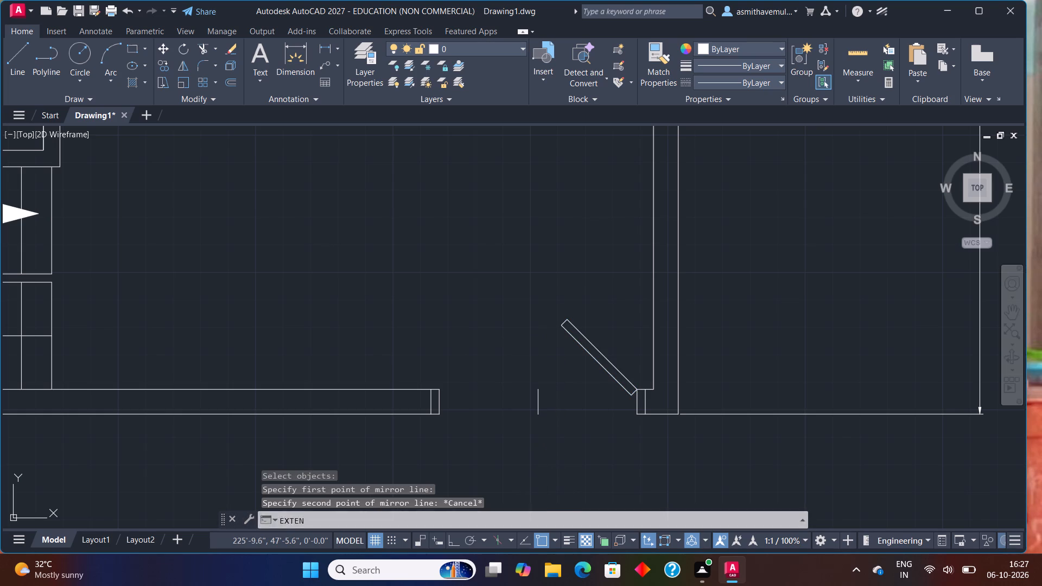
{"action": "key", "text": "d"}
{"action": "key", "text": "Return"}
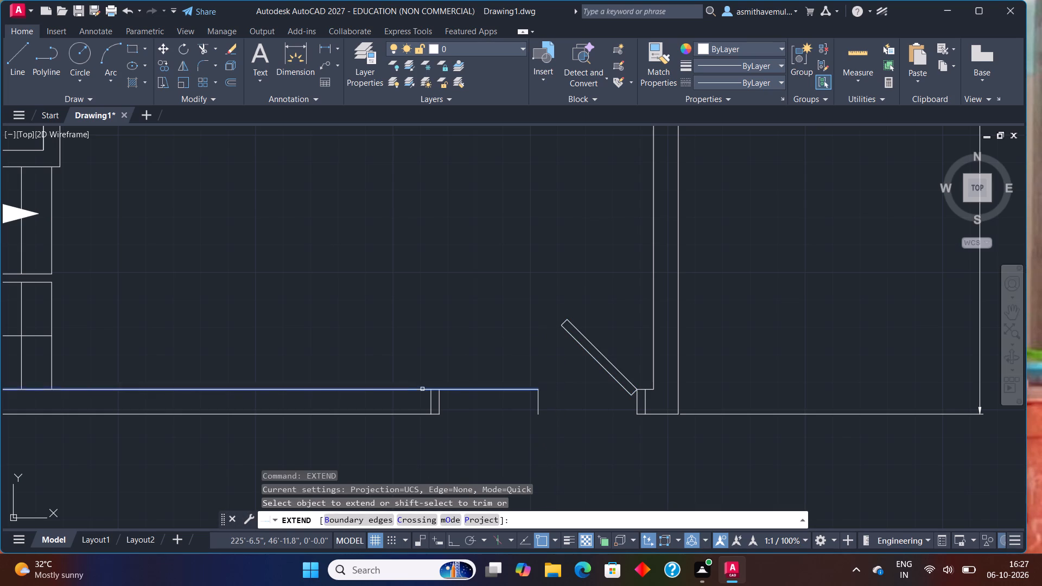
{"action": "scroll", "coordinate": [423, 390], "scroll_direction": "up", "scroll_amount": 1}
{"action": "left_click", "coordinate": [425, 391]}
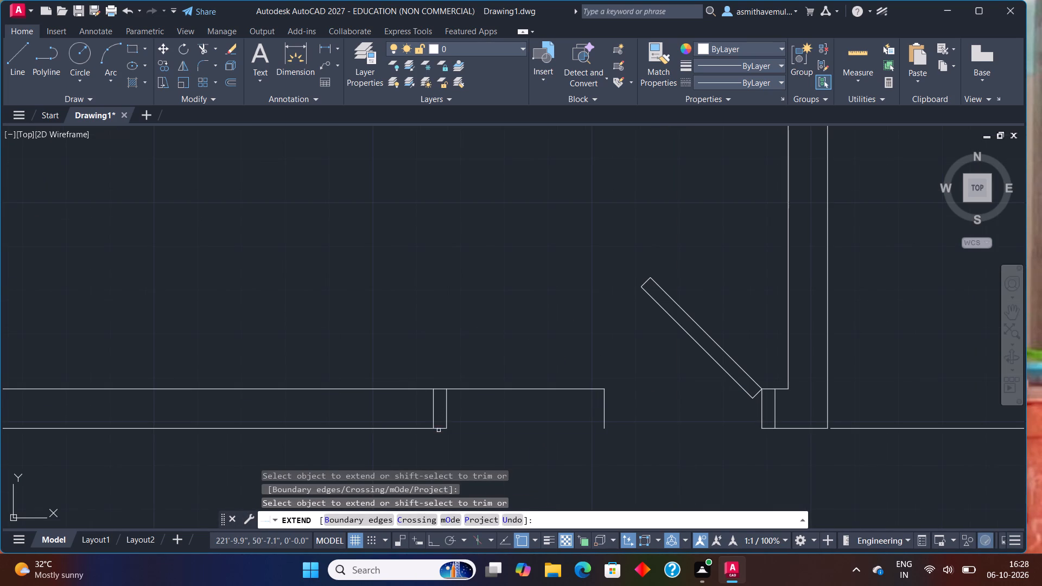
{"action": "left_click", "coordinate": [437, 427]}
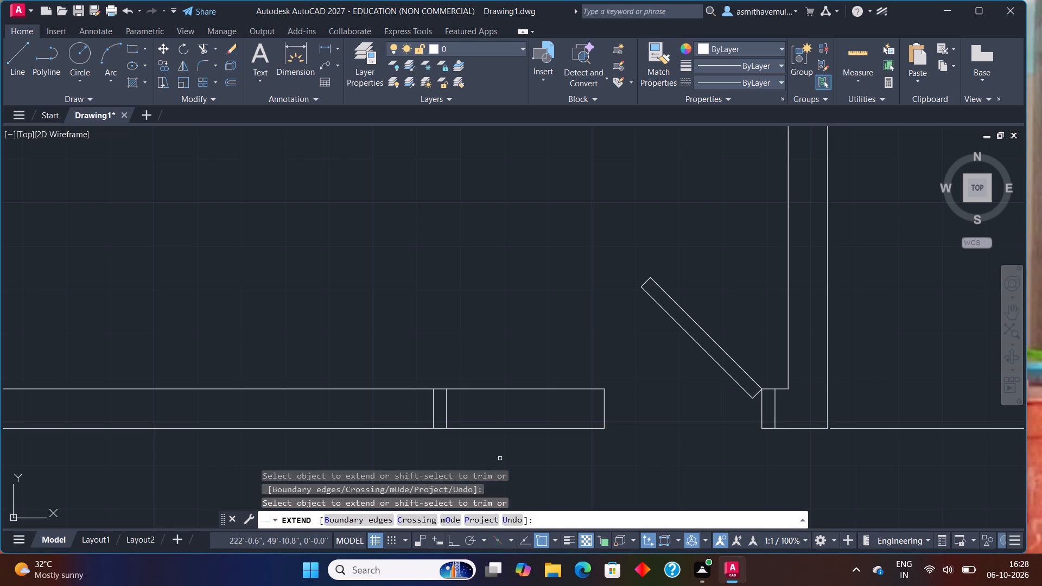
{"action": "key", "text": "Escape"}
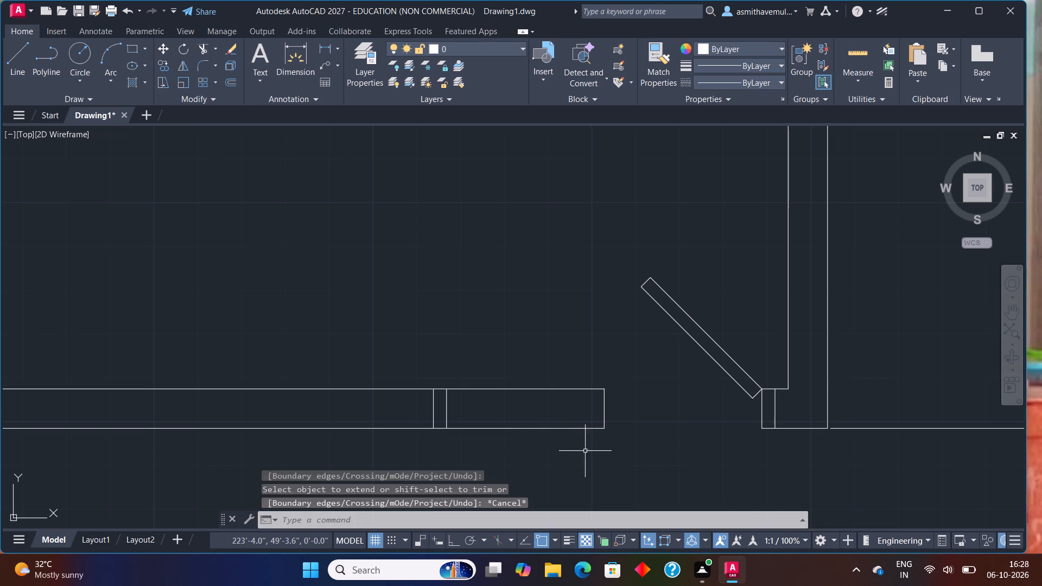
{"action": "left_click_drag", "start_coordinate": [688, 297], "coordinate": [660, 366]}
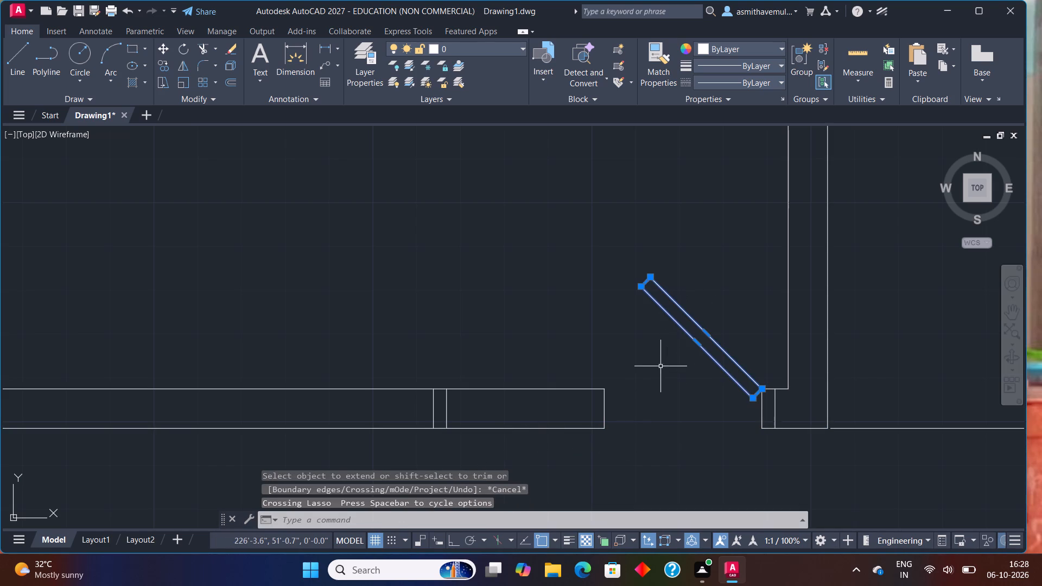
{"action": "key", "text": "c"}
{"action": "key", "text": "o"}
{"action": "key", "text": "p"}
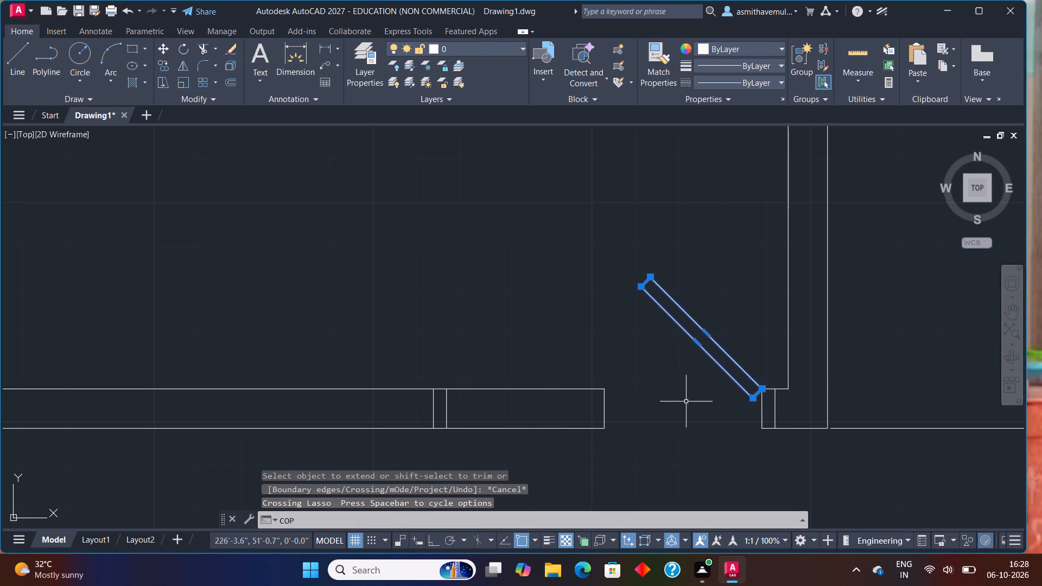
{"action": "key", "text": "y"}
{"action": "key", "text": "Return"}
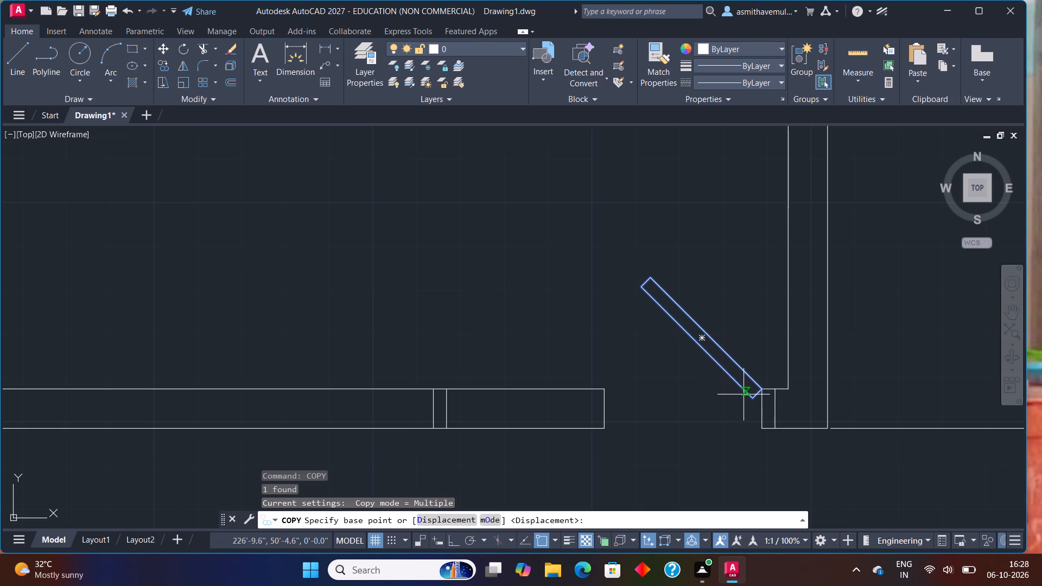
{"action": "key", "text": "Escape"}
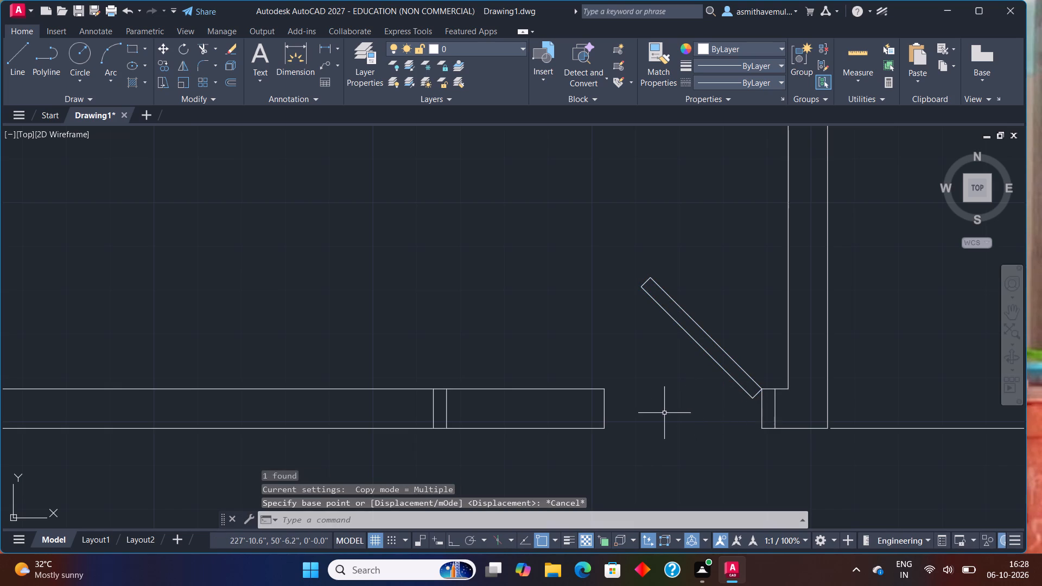
Mirror the slanted door leaf westward about a near-vertical line through its free end's west corner, keeping the original leaf.
{"action": "key", "text": "m"}
{"action": "key", "text": "i"}
{"action": "type", "text": "RRO"}
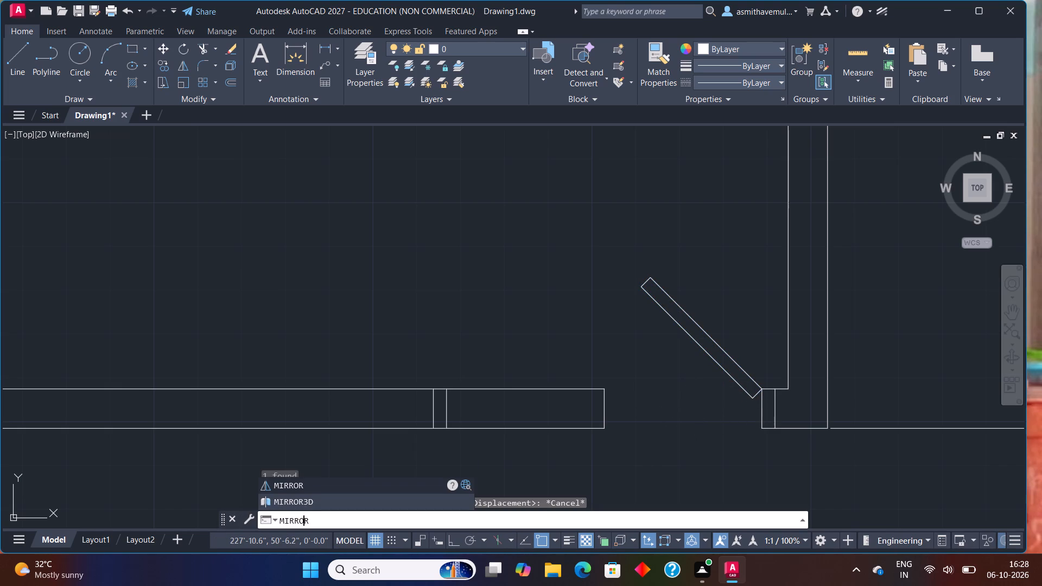
{"action": "key", "text": "r"}
{"action": "key", "text": "Return"}
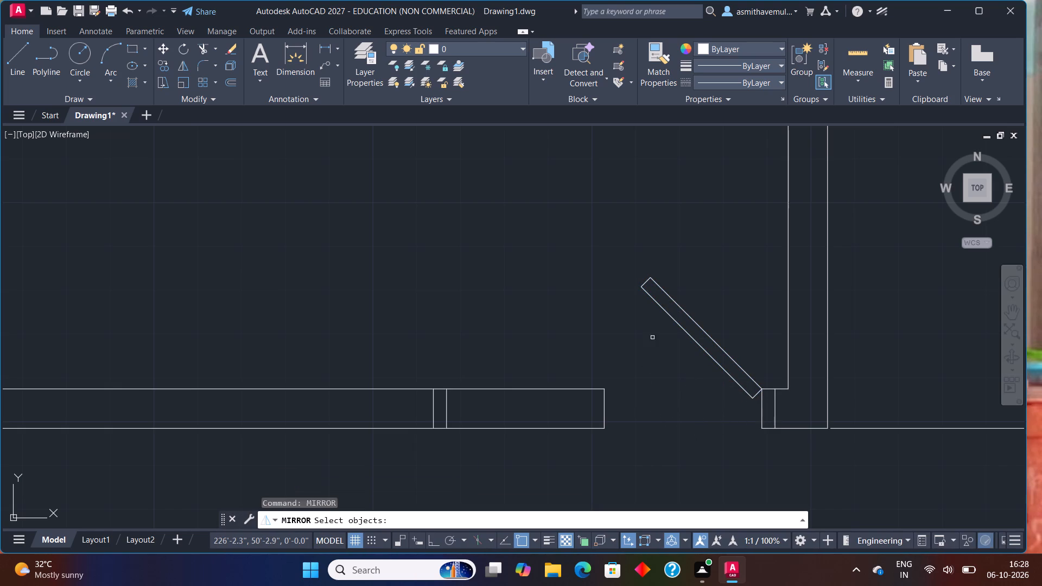
{"action": "left_click_drag", "start_coordinate": [695, 287], "coordinate": [622, 396]}
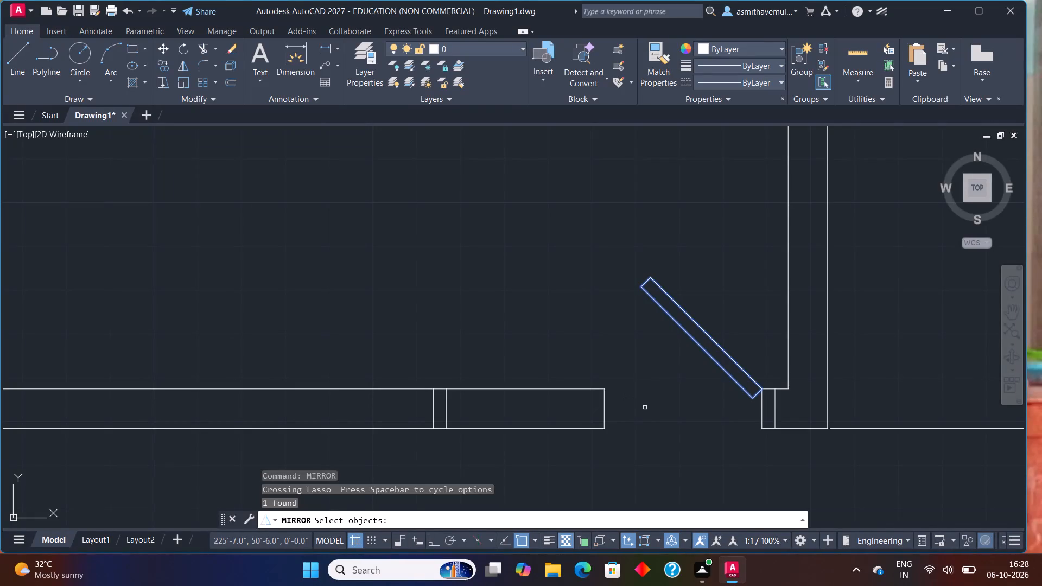
{"action": "key", "text": "Return"}
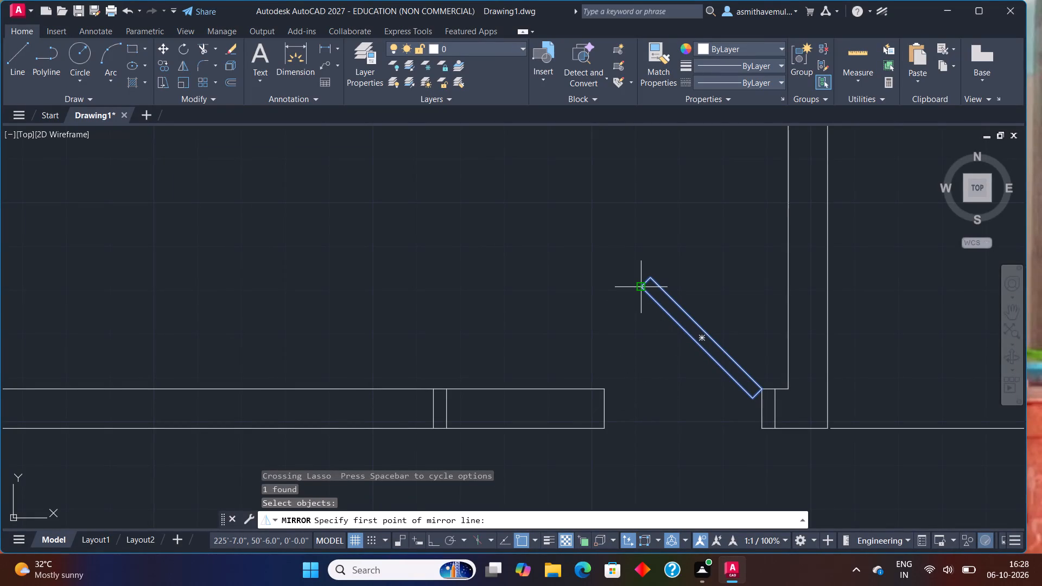
{"action": "left_click_drag", "start_coordinate": [639, 287], "coordinate": [646, 292]}
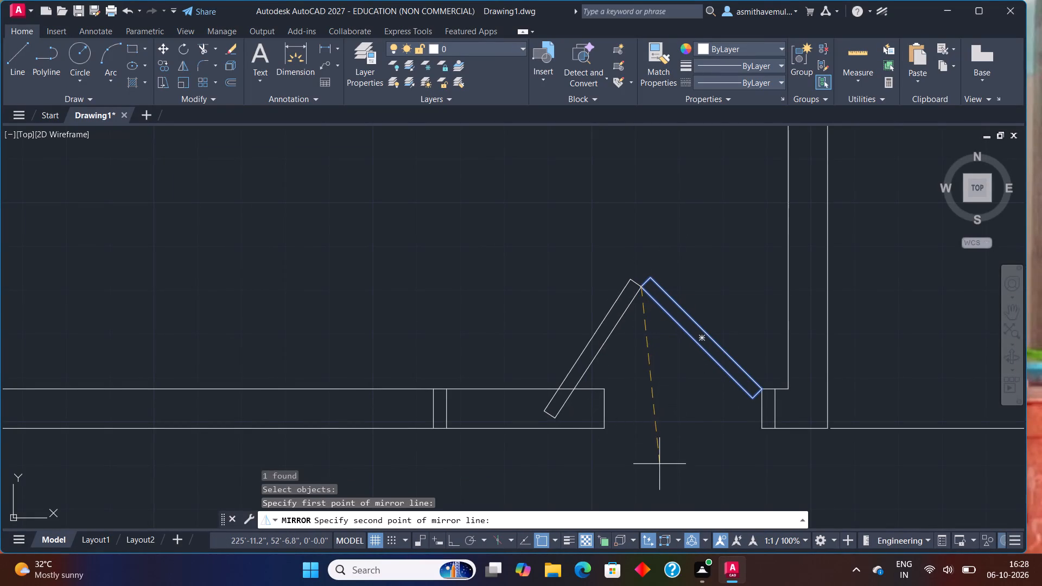
{"action": "scroll", "coordinate": [642, 474], "scroll_direction": "down", "scroll_amount": 2}
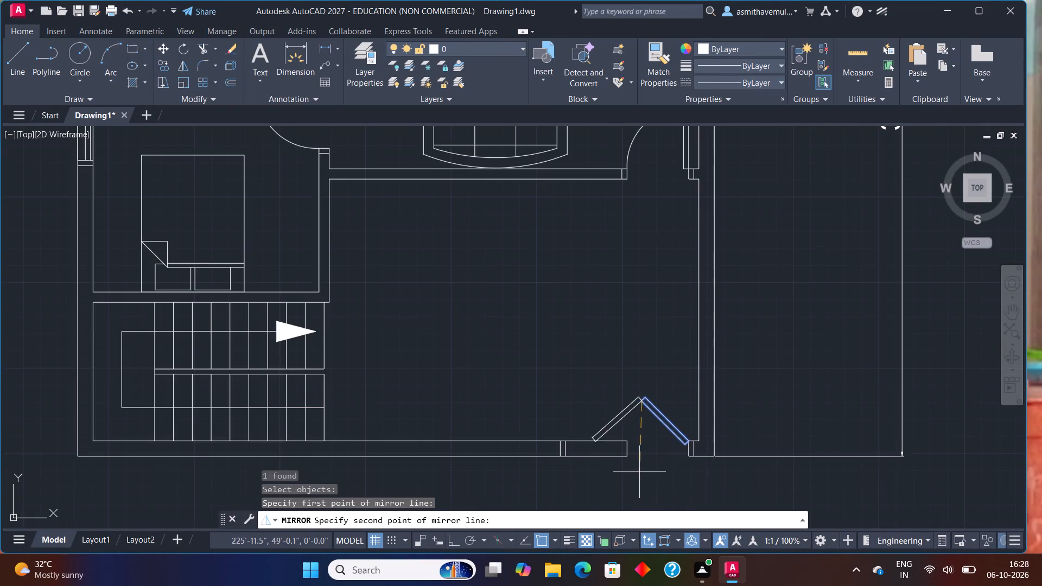
{"action": "middle_click_drag", "start_coordinate": [634, 470], "coordinate": [589, 379]}
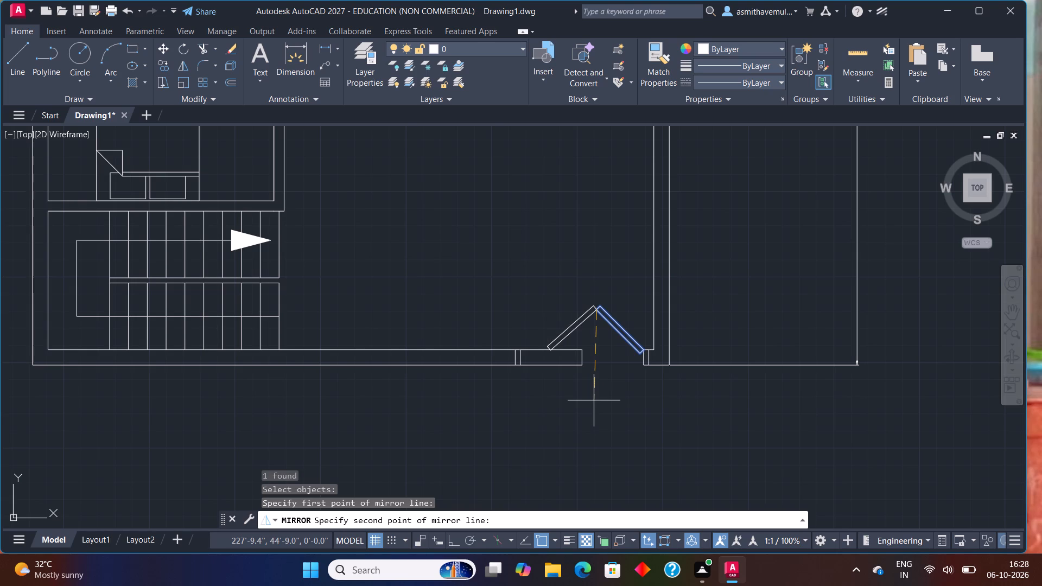
{"action": "scroll", "coordinate": [594, 400], "scroll_direction": "up", "scroll_amount": 2}
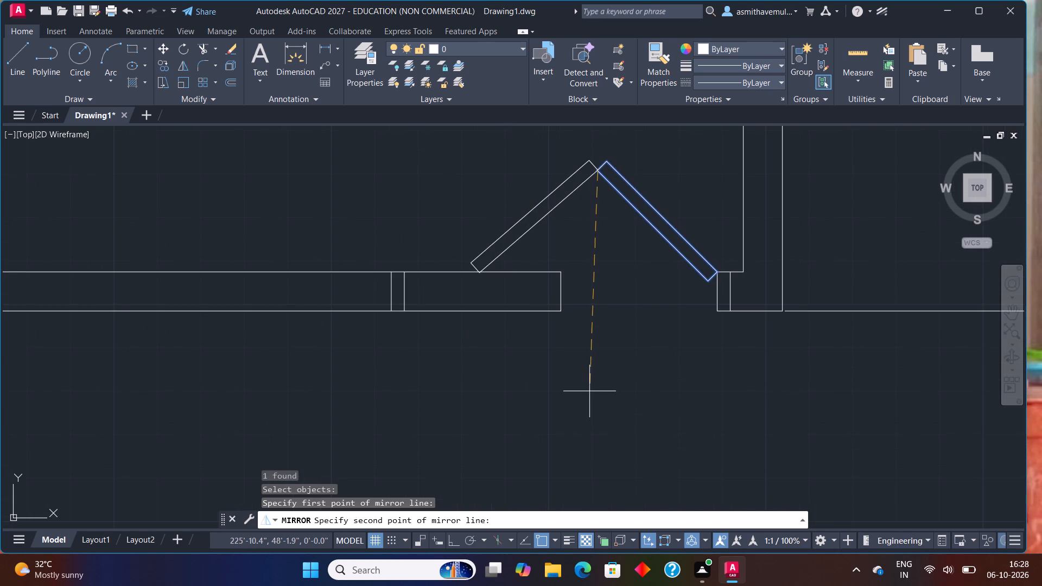
{"action": "left_click", "coordinate": [588, 391]}
{"action": "left_click", "coordinate": [617, 425]}
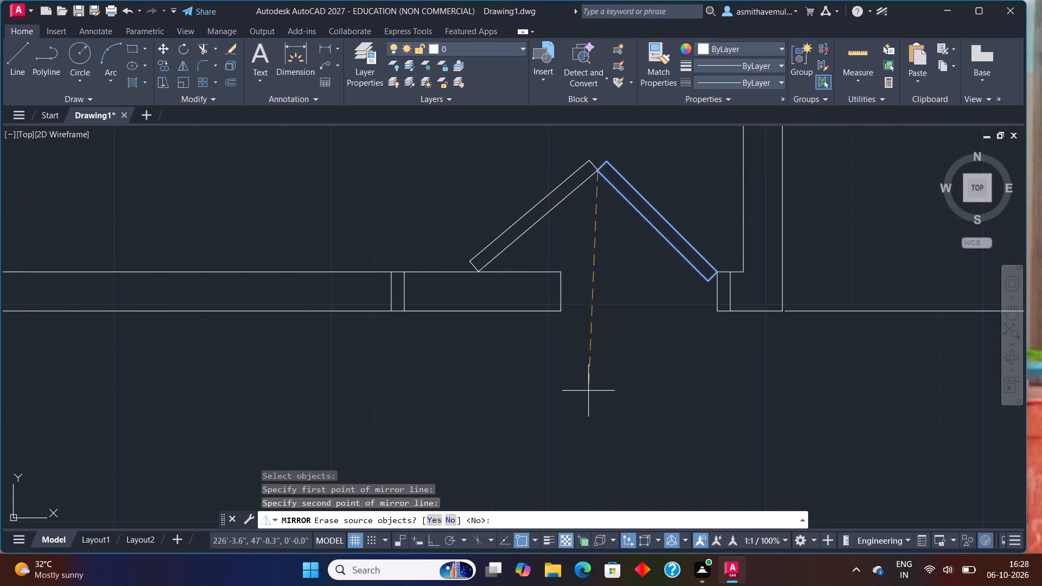
{"action": "left_click", "coordinate": [453, 517]}
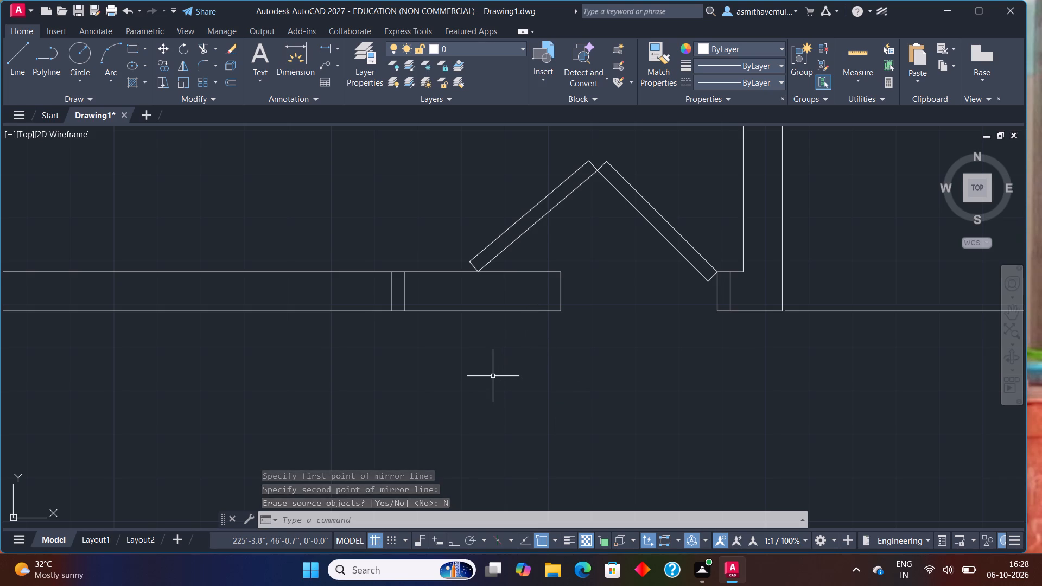
Trim away both south wall lines between the west jamb and the doorway's centre line, and remove the centre line.
{"action": "scroll", "coordinate": [463, 297], "scroll_direction": "up", "scroll_amount": 1}
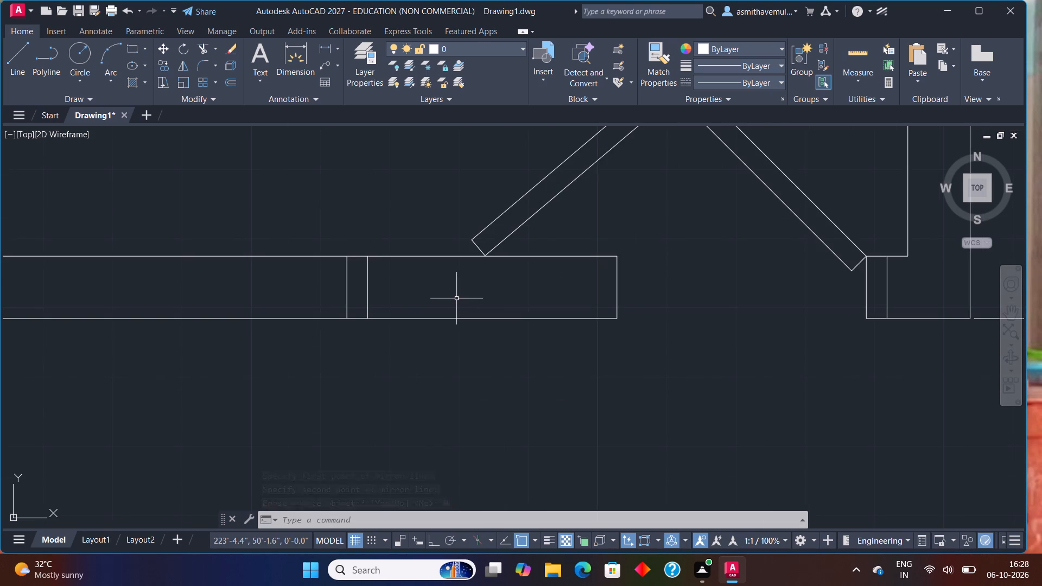
{"action": "key", "text": "t"}
{"action": "key", "text": "r"}
{"action": "key", "text": "i"}
{"action": "key", "text": "m"}
{"action": "key", "text": "Return"}
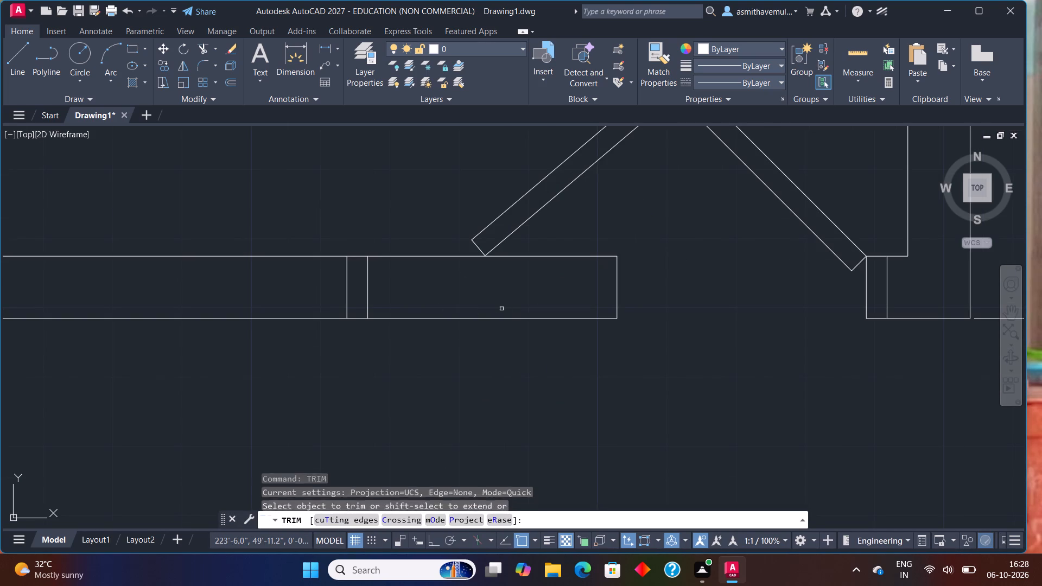
{"action": "left_click_drag", "start_coordinate": [548, 238], "coordinate": [490, 379]}
{"action": "left_click_drag", "start_coordinate": [632, 296], "coordinate": [572, 285]}
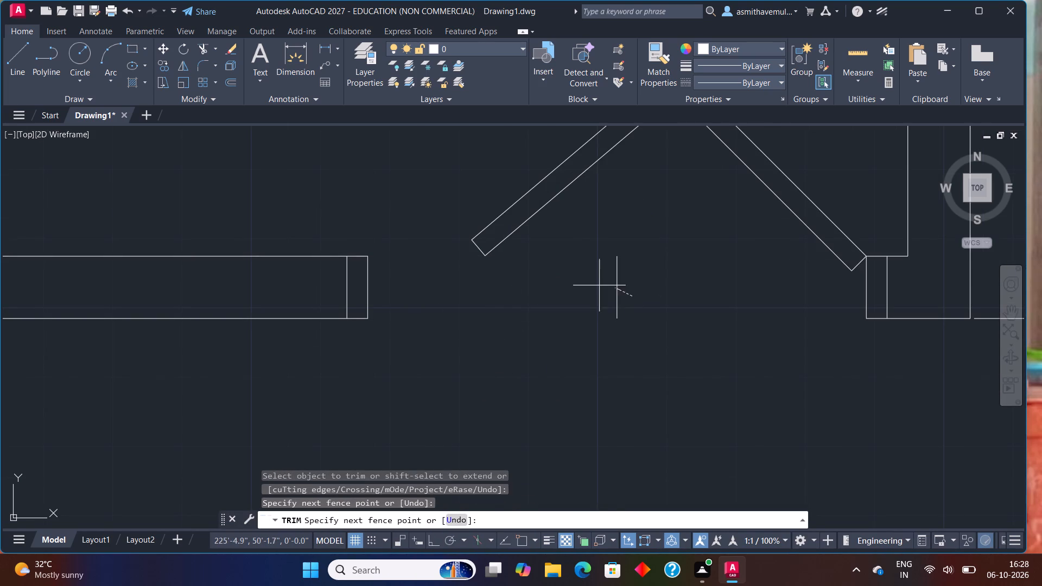
{"action": "left_click_drag", "start_coordinate": [572, 285], "coordinate": [492, 293]}
{"action": "scroll", "coordinate": [518, 341], "scroll_direction": "down", "scroll_amount": 1}
{"action": "key", "text": "Escape"}
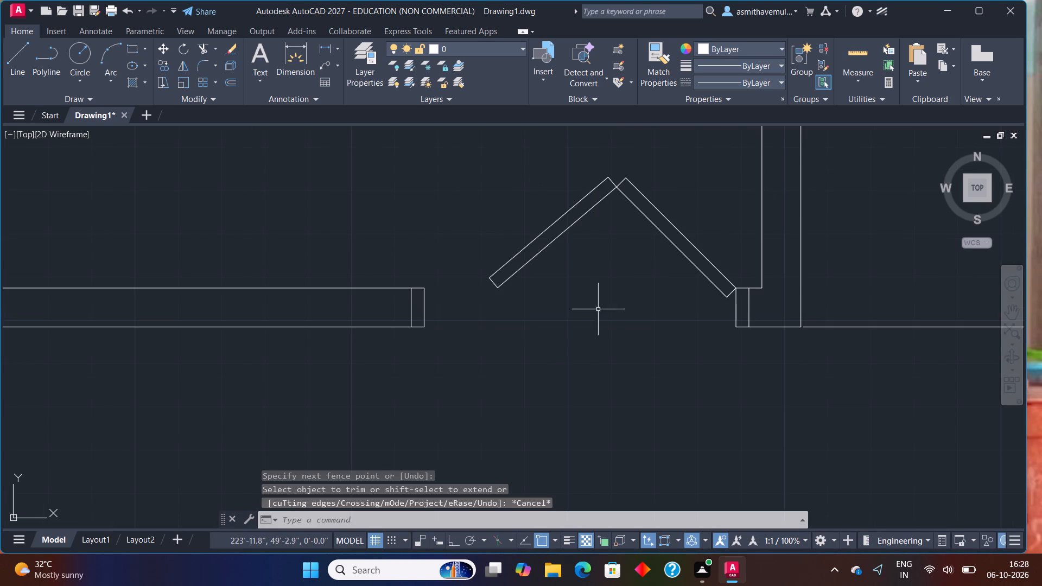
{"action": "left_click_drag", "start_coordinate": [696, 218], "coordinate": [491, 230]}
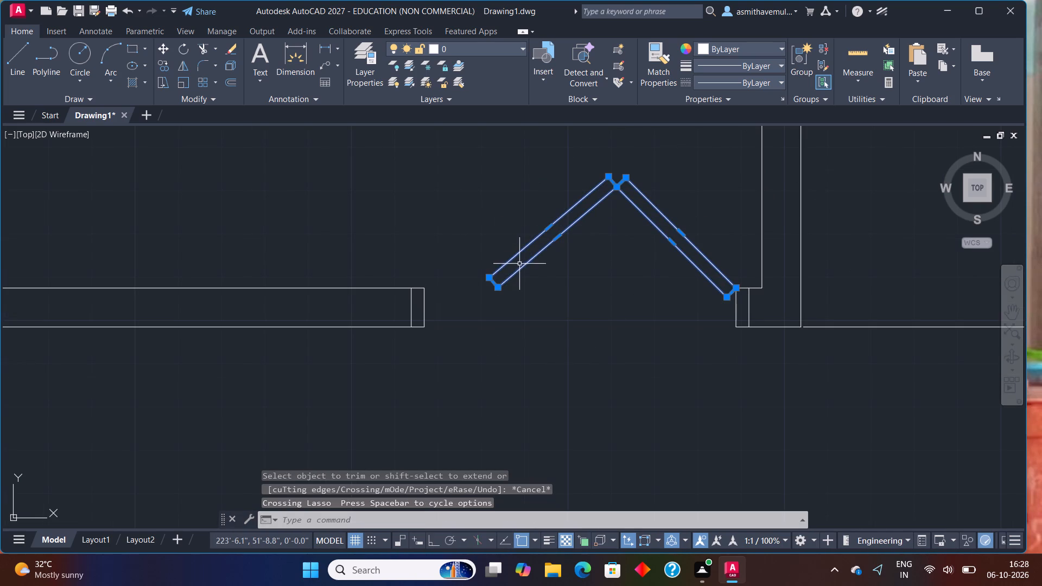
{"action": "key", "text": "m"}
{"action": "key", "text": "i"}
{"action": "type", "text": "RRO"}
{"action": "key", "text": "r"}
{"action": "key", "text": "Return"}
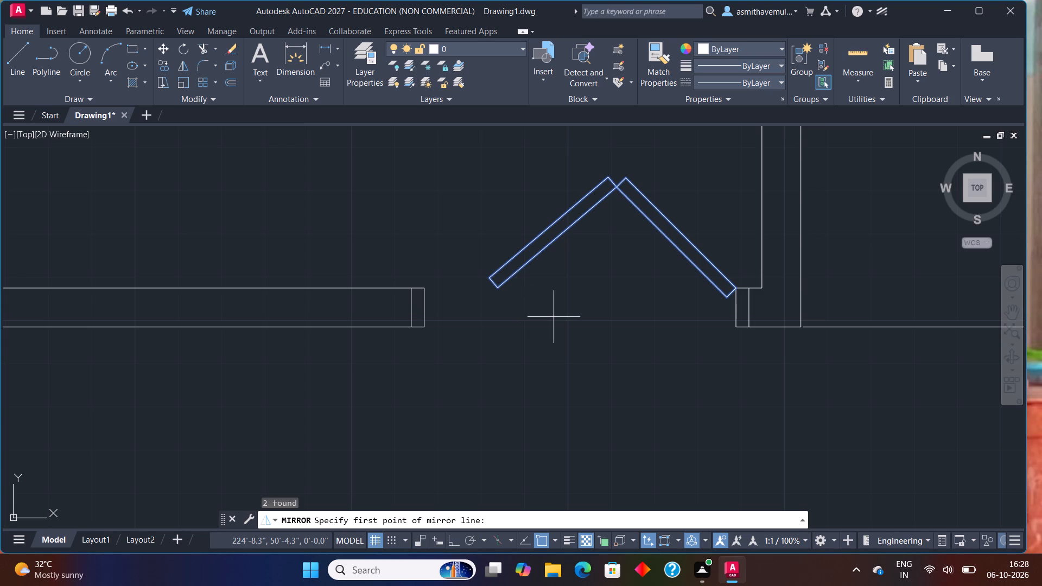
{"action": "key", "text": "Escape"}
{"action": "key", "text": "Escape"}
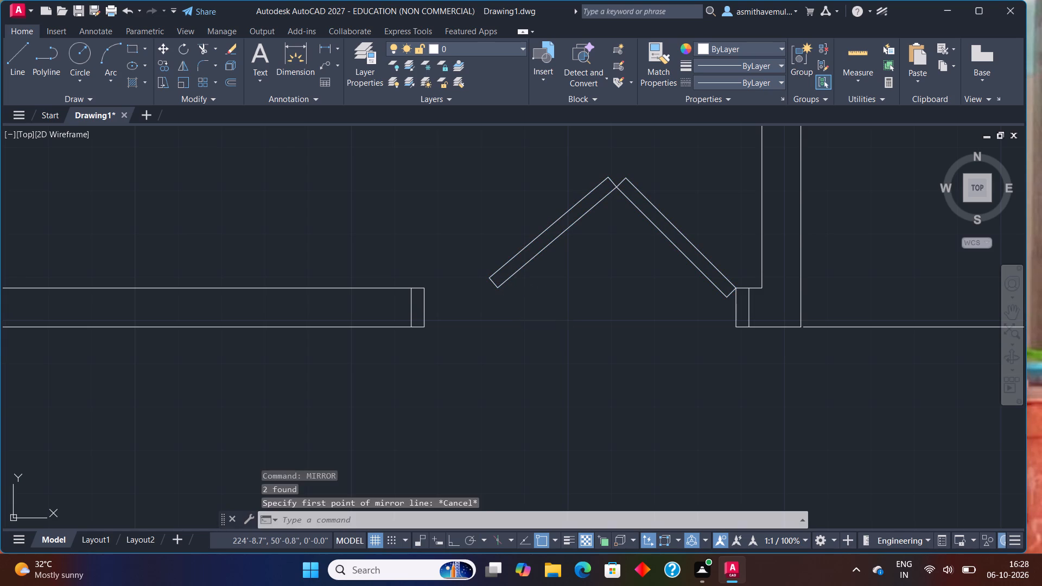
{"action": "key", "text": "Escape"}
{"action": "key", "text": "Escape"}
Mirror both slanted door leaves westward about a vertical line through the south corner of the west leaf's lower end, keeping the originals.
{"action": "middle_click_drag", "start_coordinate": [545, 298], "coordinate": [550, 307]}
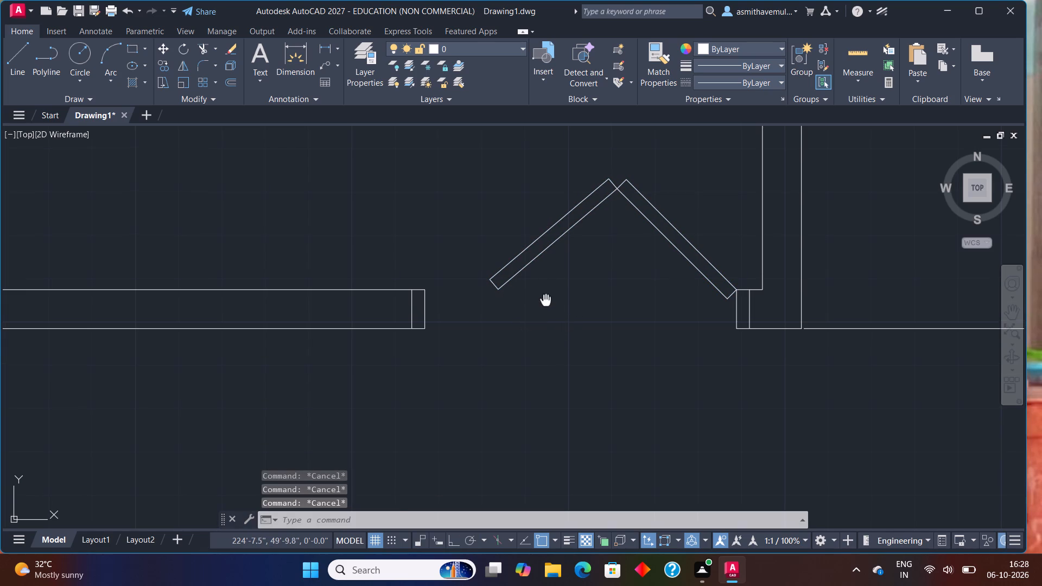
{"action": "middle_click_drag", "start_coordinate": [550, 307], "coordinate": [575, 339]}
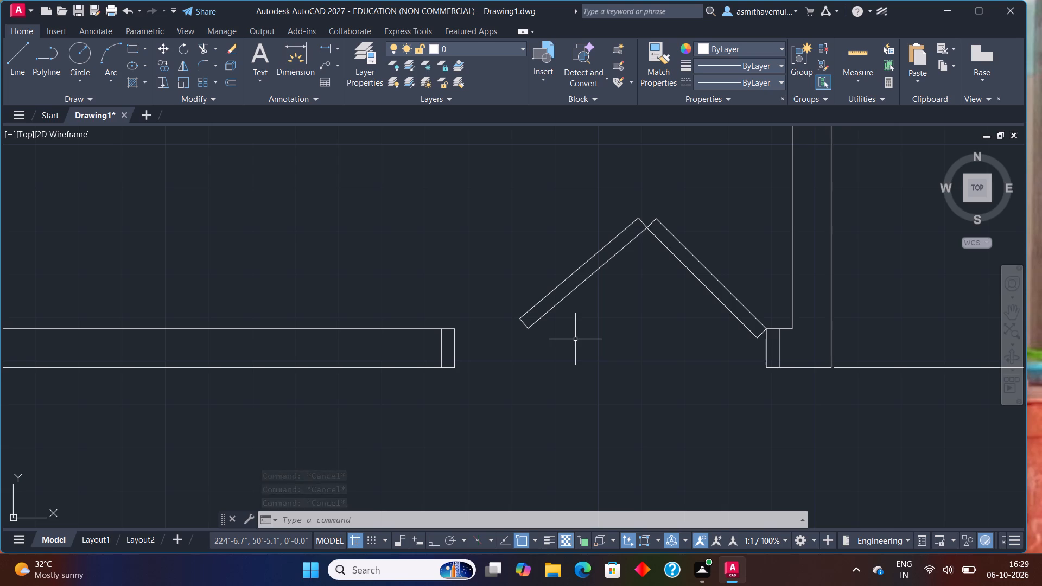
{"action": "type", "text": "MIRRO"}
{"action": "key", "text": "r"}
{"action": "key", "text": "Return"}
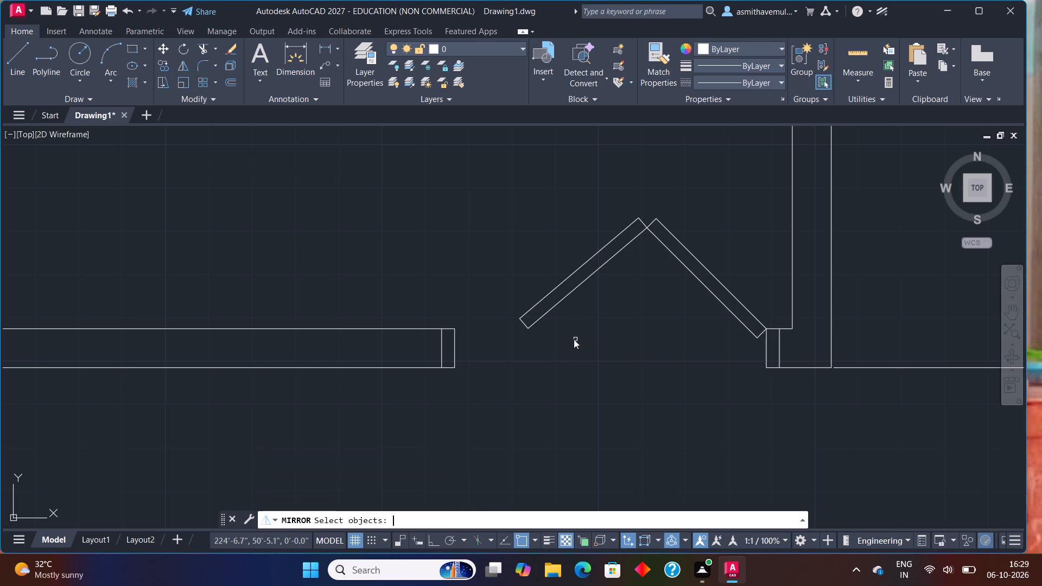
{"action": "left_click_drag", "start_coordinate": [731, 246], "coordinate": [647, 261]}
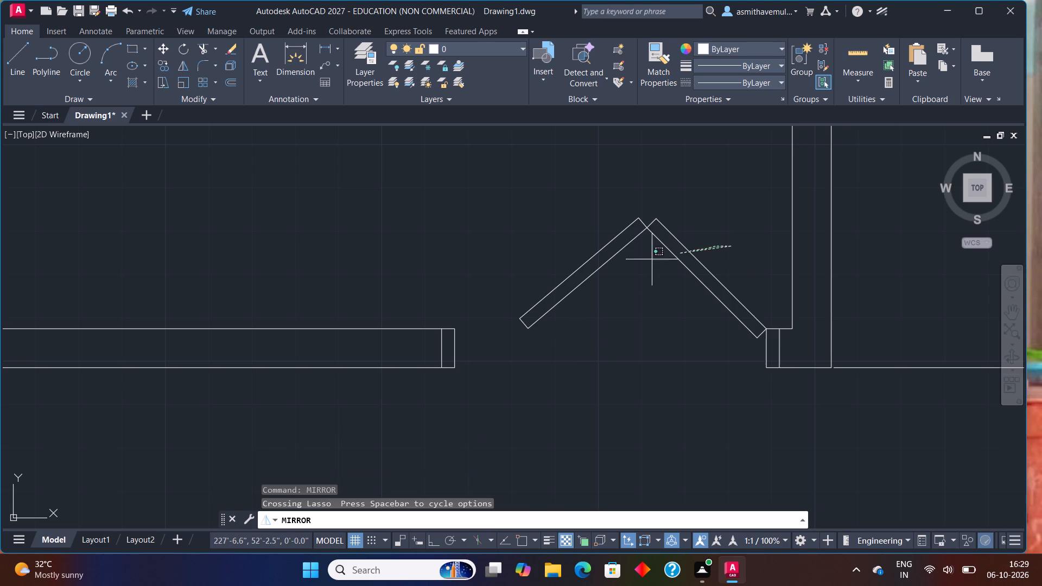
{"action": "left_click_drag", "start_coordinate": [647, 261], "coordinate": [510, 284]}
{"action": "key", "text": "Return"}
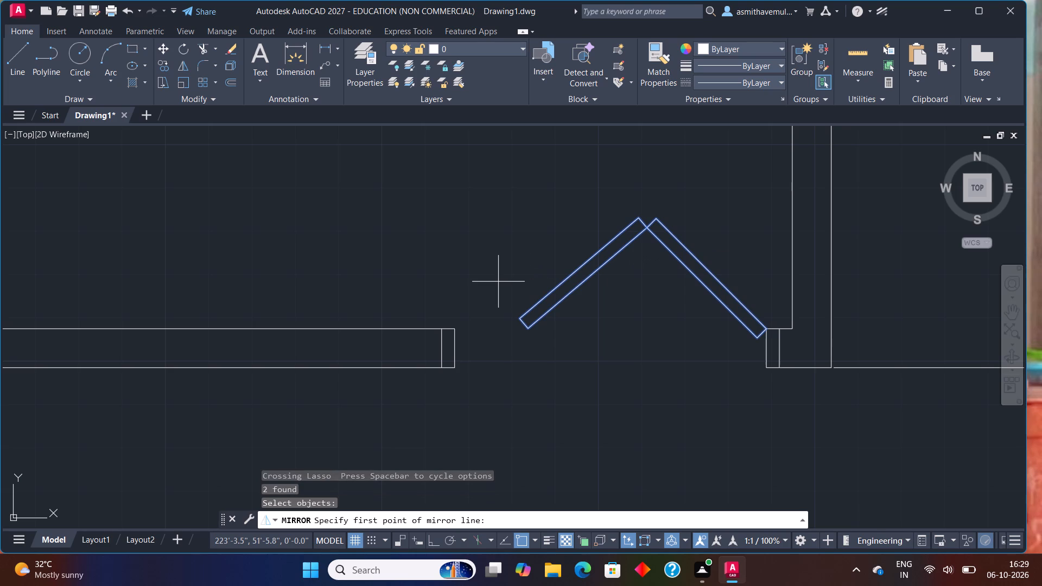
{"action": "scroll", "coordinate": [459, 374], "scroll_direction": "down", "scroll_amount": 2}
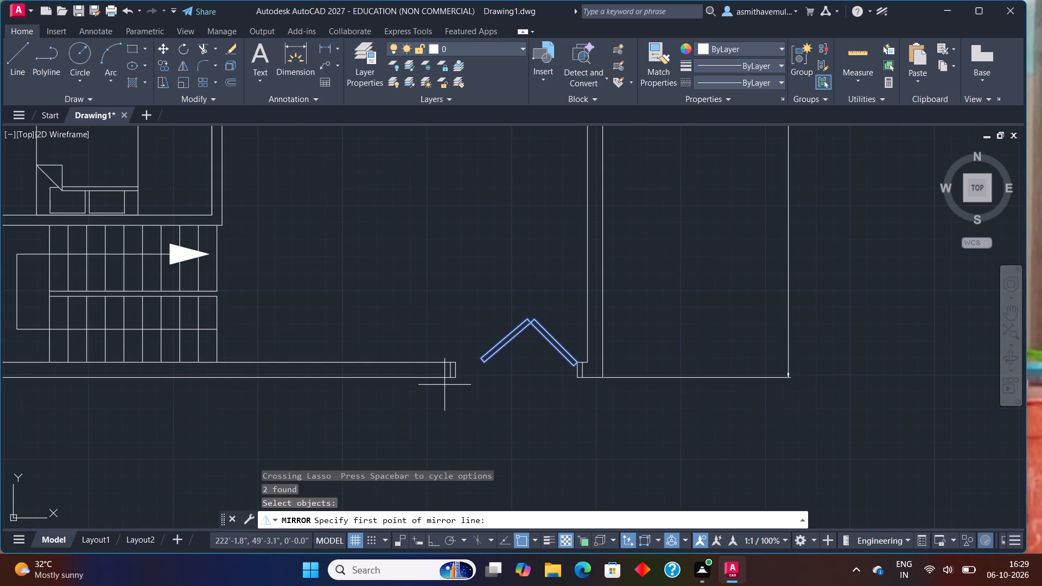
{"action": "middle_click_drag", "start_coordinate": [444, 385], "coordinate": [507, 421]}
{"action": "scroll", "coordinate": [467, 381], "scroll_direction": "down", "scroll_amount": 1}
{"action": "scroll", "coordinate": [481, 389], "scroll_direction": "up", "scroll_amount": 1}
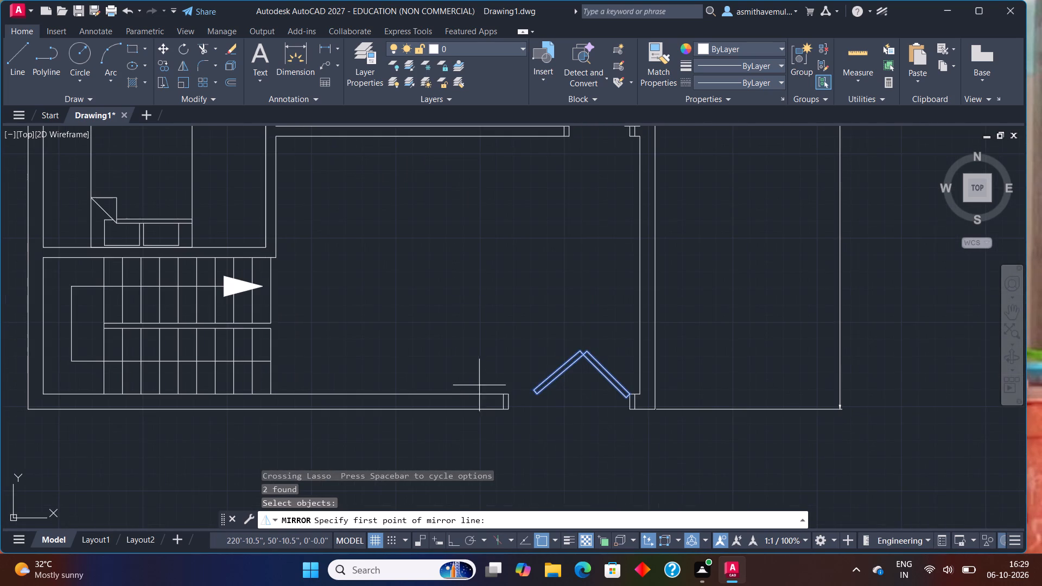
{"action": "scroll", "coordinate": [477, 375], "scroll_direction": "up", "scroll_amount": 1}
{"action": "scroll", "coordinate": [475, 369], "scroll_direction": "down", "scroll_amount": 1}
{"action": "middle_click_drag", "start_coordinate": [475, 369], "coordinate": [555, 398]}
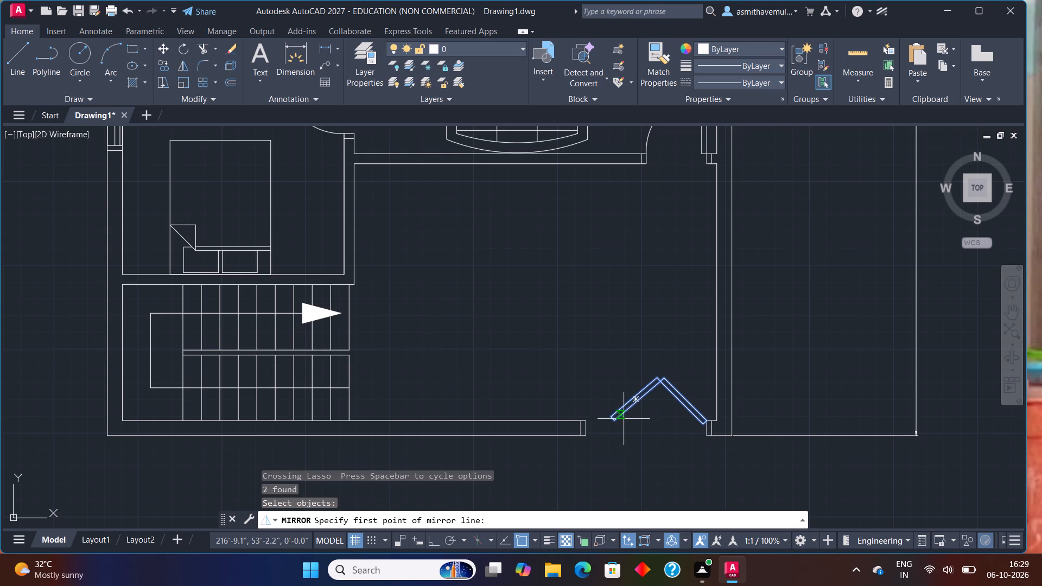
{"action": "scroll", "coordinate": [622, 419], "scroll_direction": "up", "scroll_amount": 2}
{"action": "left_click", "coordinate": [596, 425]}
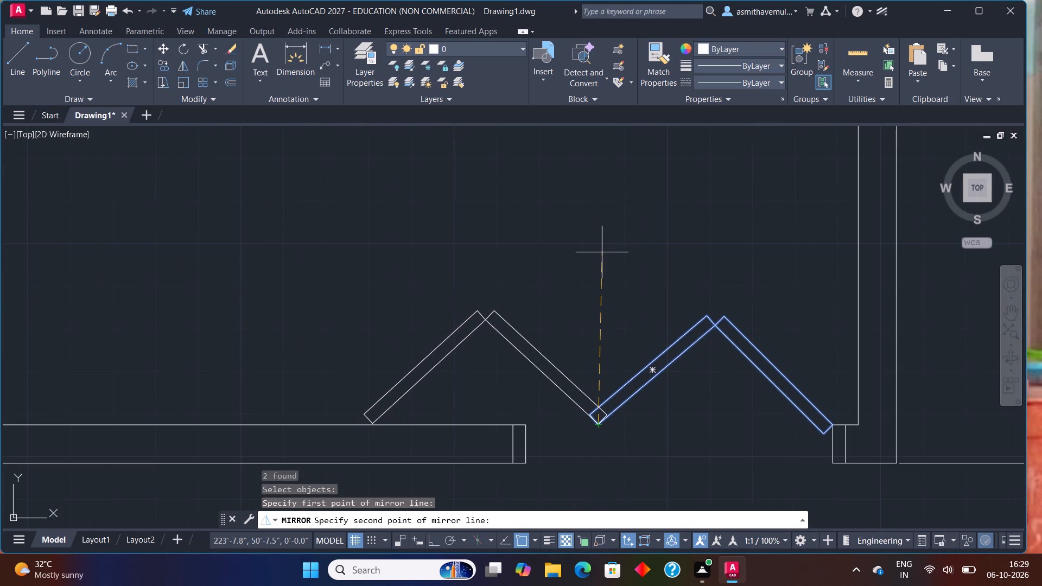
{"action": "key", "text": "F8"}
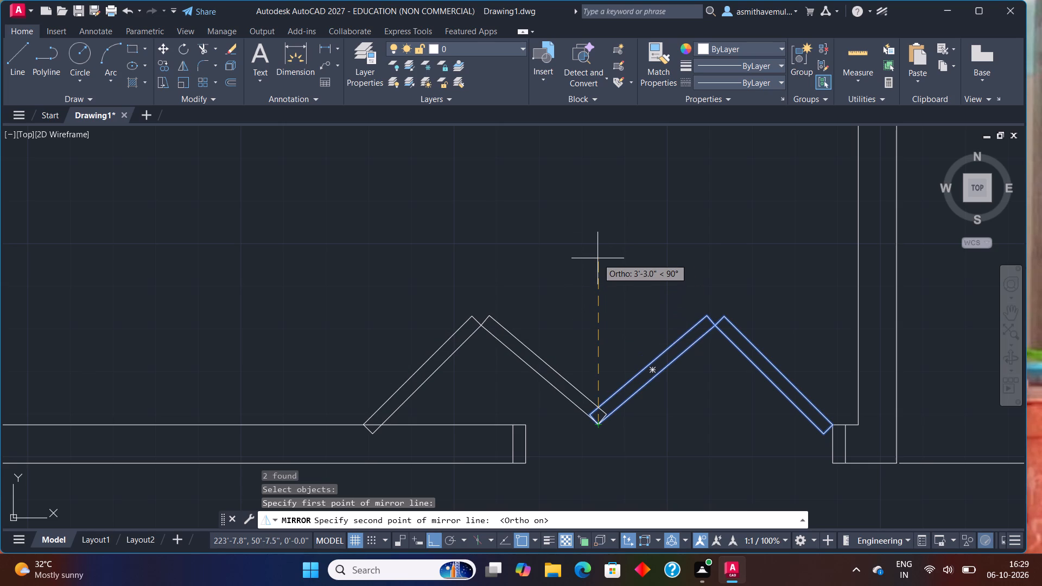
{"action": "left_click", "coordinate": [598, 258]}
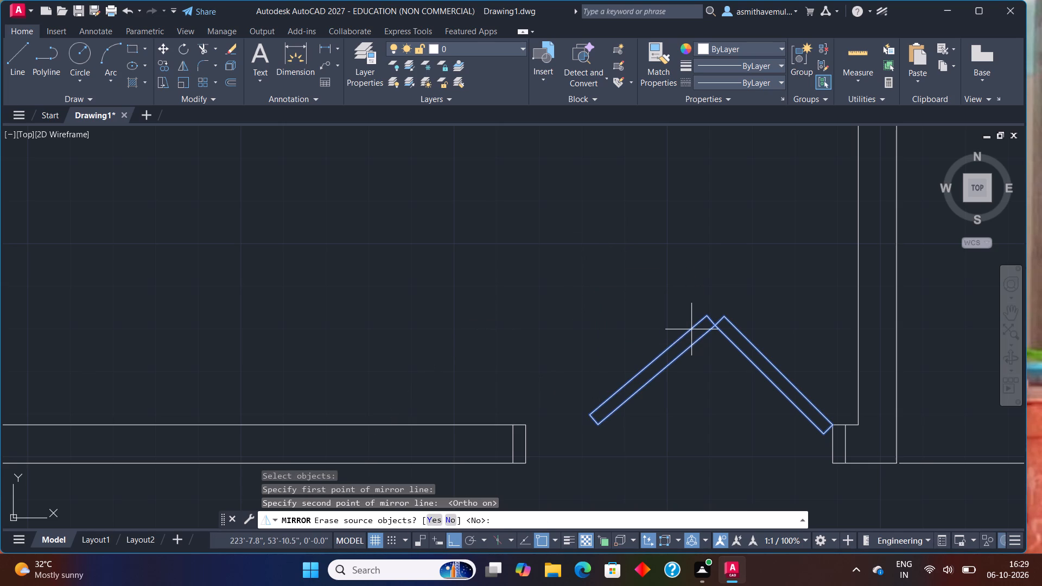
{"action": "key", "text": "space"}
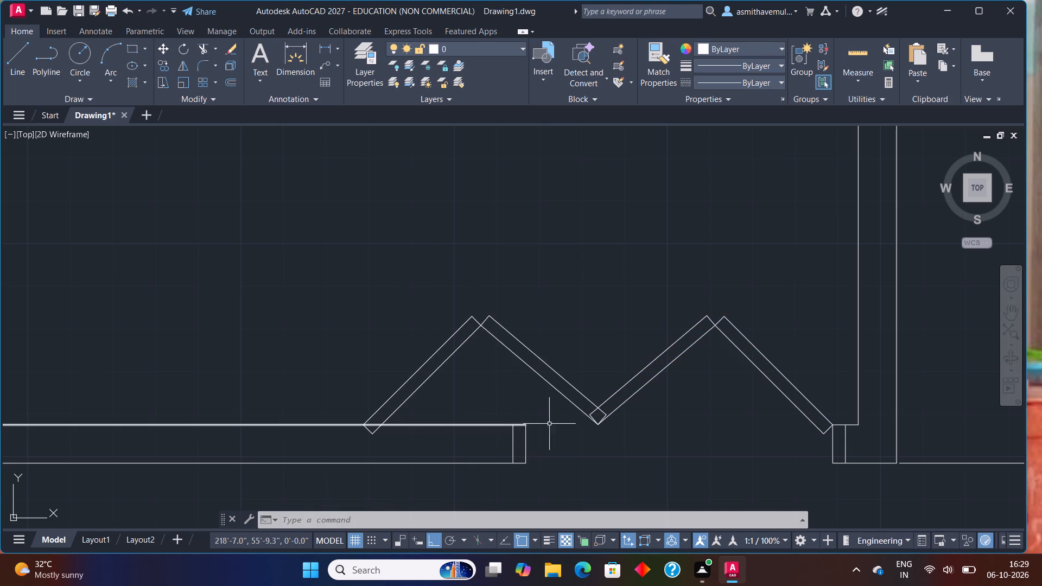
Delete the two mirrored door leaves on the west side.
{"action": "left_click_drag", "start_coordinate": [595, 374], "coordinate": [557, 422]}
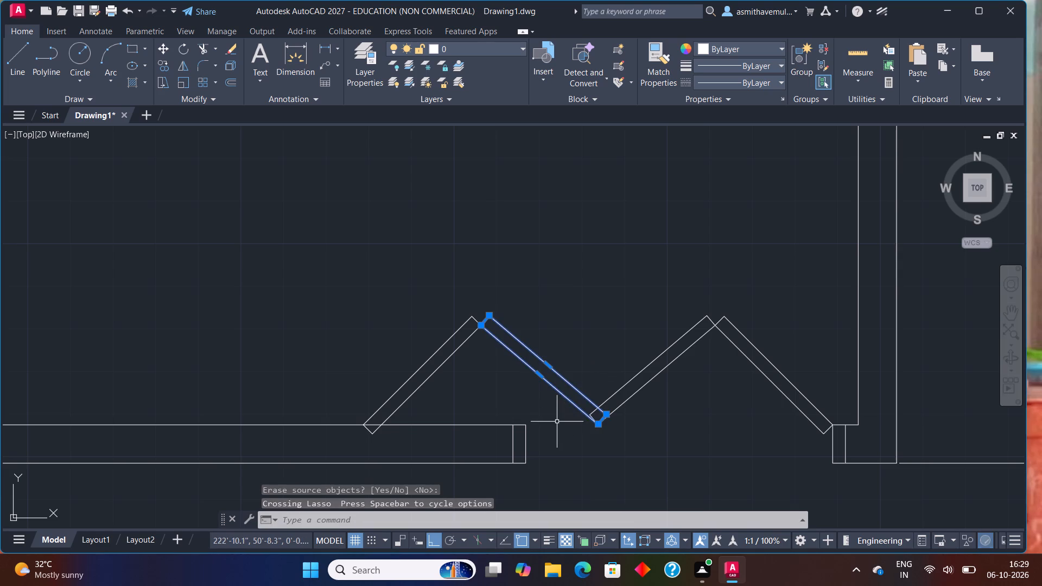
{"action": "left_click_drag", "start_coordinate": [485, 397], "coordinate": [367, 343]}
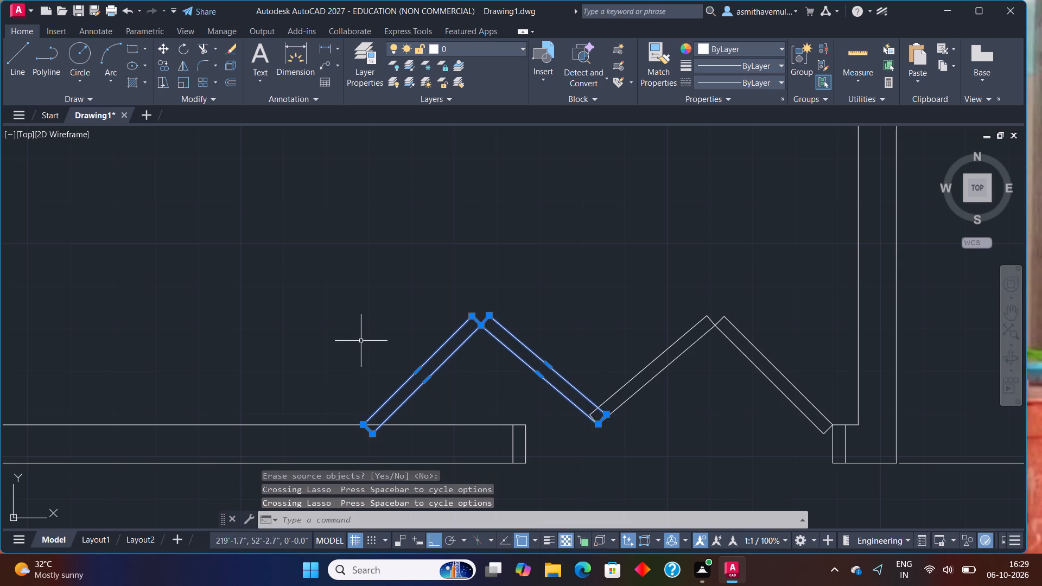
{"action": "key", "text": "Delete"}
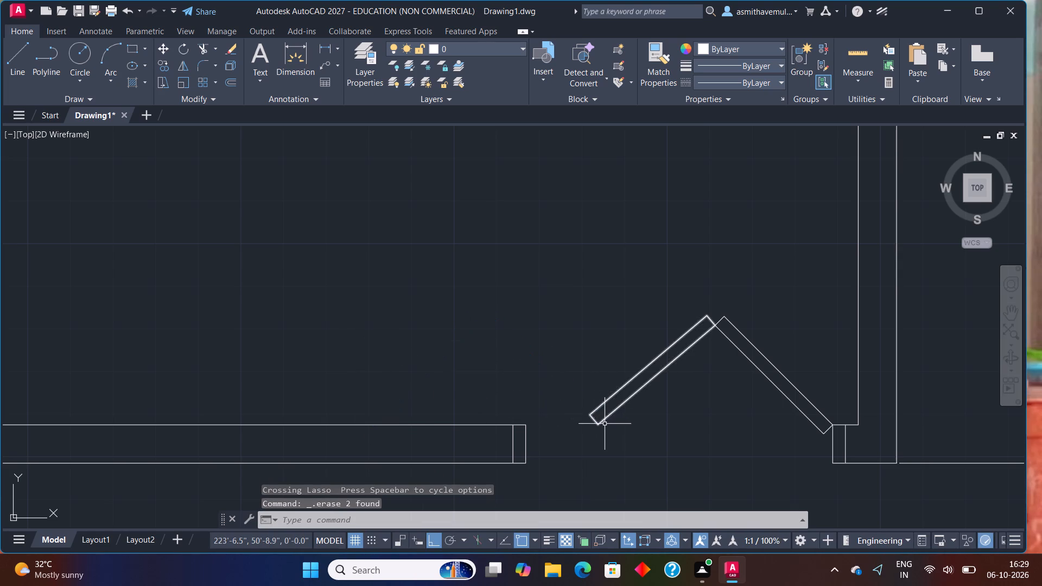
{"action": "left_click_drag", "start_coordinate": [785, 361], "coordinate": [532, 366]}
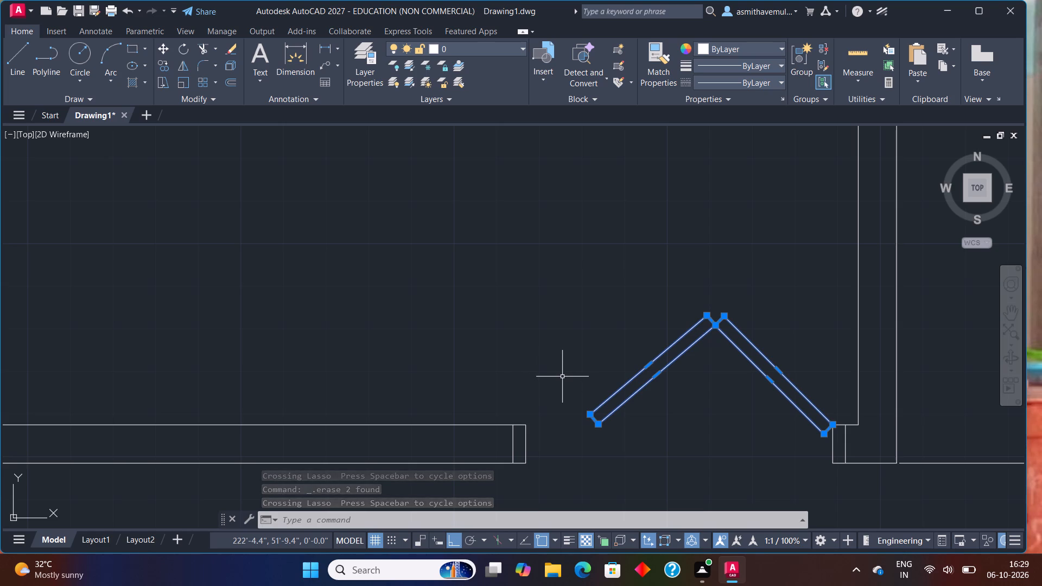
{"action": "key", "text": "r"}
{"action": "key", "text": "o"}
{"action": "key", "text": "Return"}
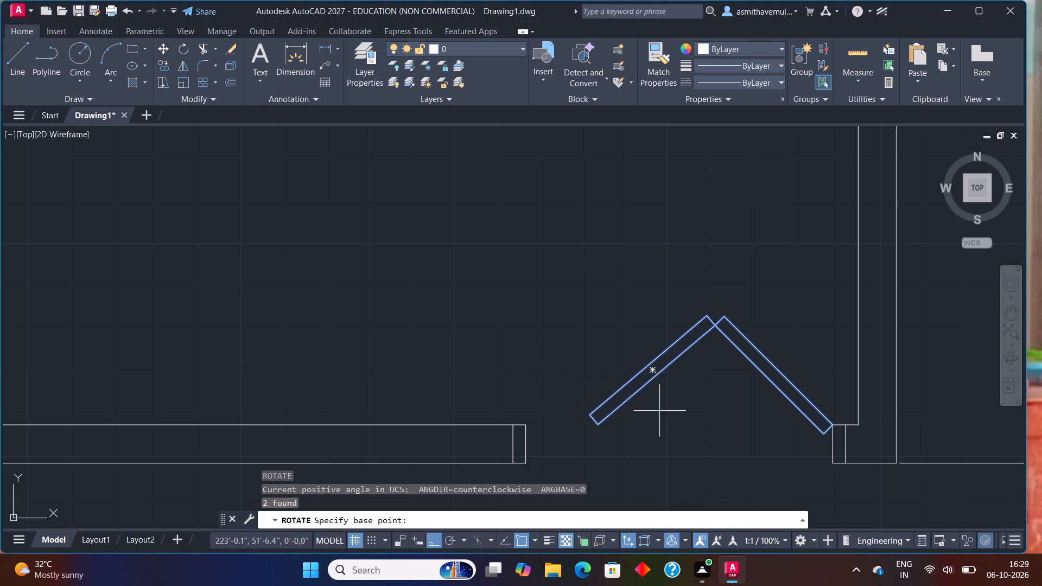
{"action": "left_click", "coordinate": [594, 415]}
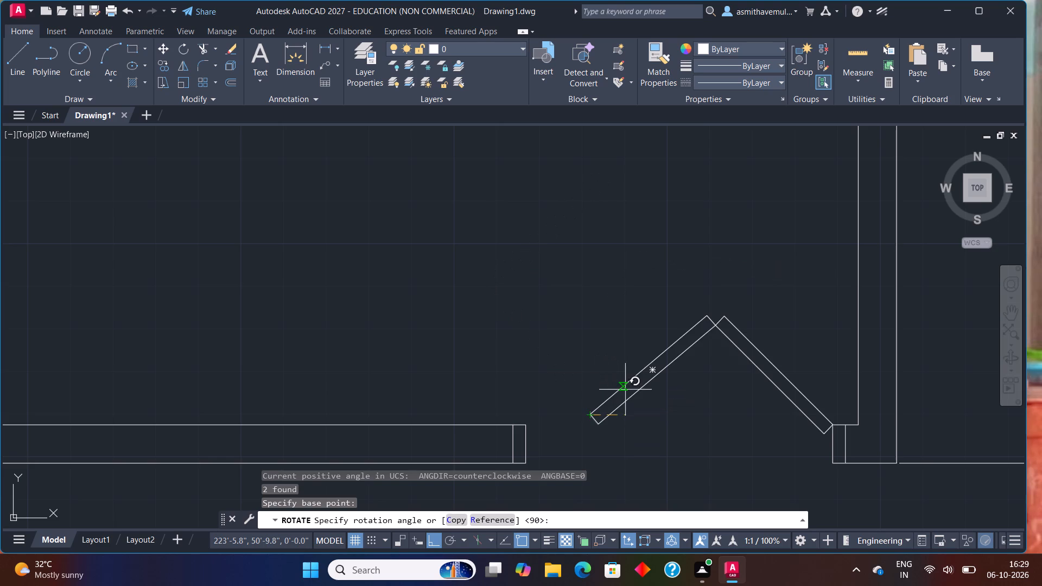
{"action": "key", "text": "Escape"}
Mirror both slanted door leaves westward about a vertical line through the west corner of the west leaf's lower end, keeping the originals.
{"action": "left_click_drag", "start_coordinate": [798, 353], "coordinate": [789, 353]}
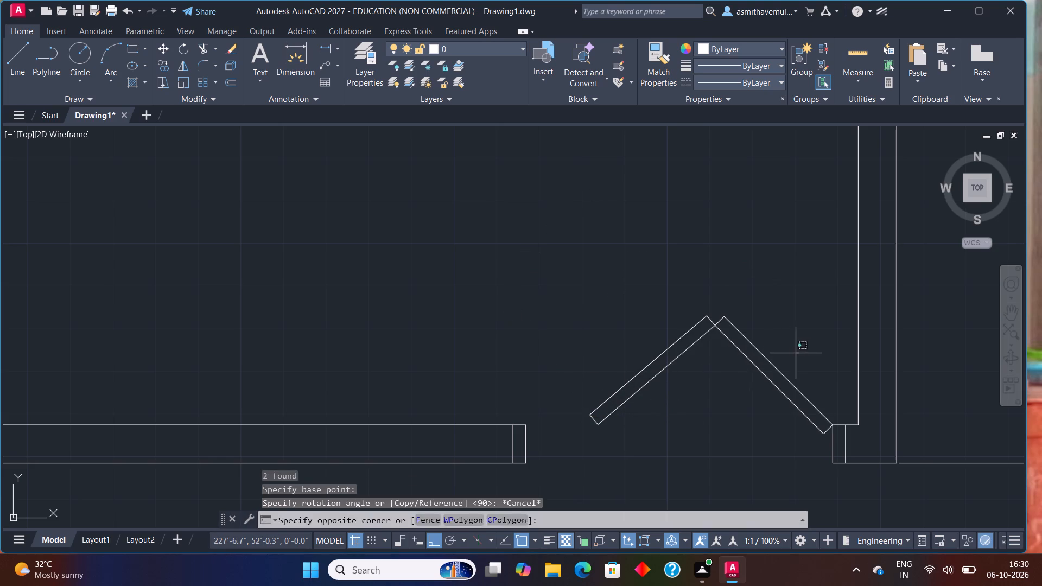
{"action": "left_click_drag", "start_coordinate": [789, 353], "coordinate": [628, 361]}
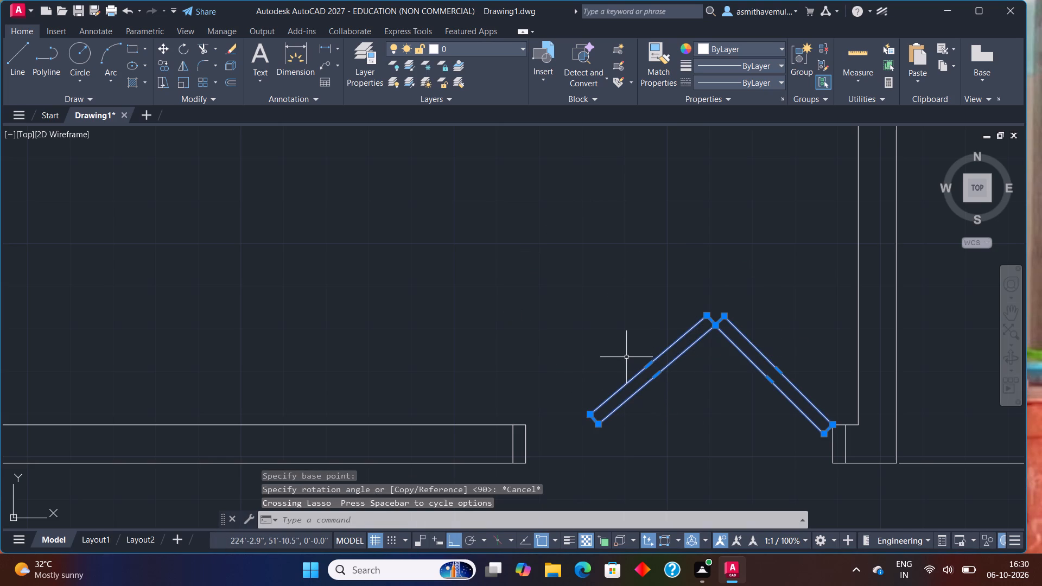
{"action": "key", "text": "m"}
{"action": "key", "text": "i"}
{"action": "type", "text": "RR"}
{"action": "key", "text": "o"}
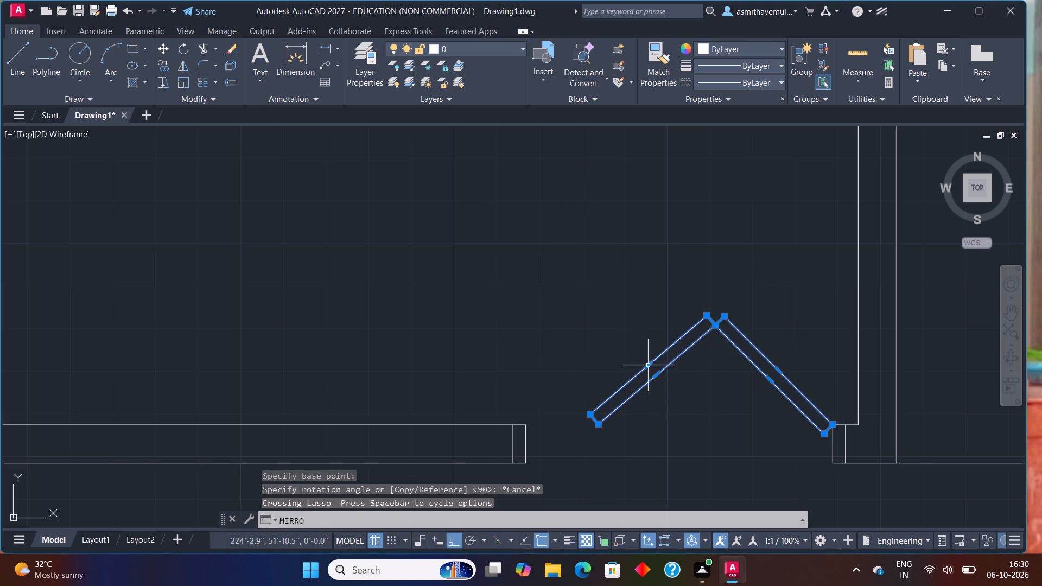
{"action": "key", "text": "r"}
{"action": "key", "text": "Return"}
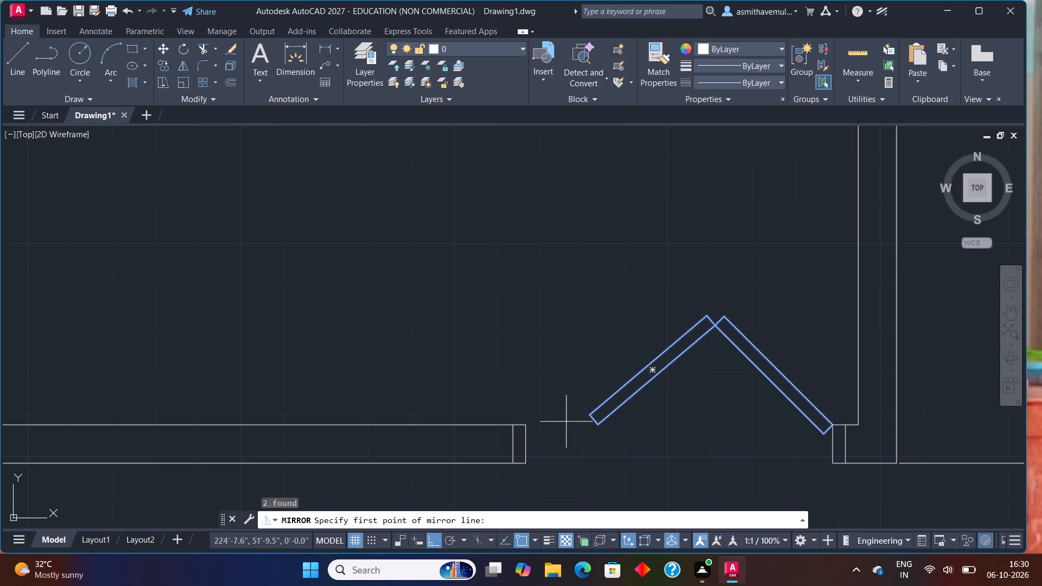
{"action": "left_click_drag", "start_coordinate": [590, 415], "coordinate": [592, 408]}
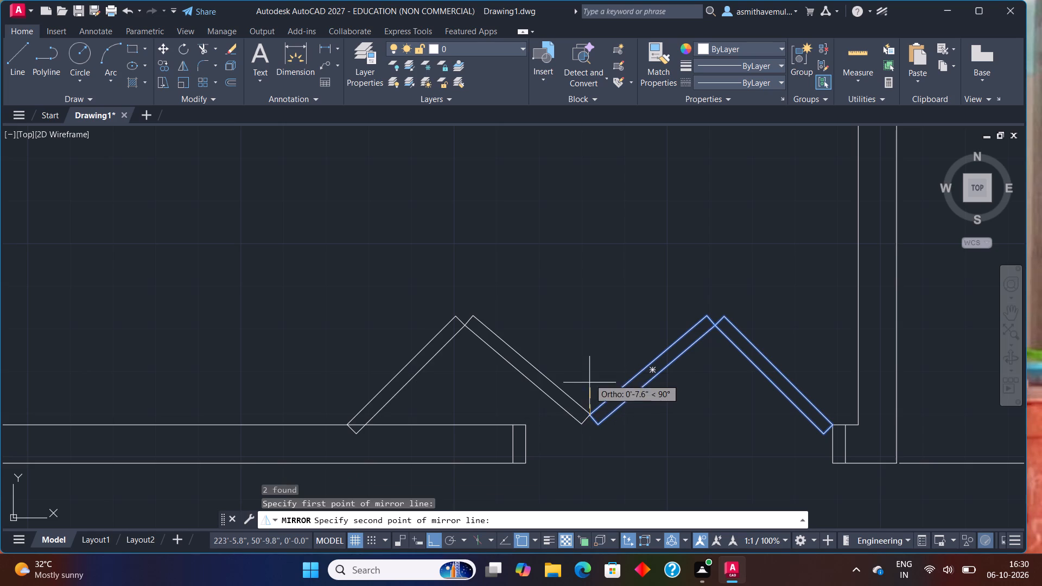
{"action": "left_click", "coordinate": [593, 304]}
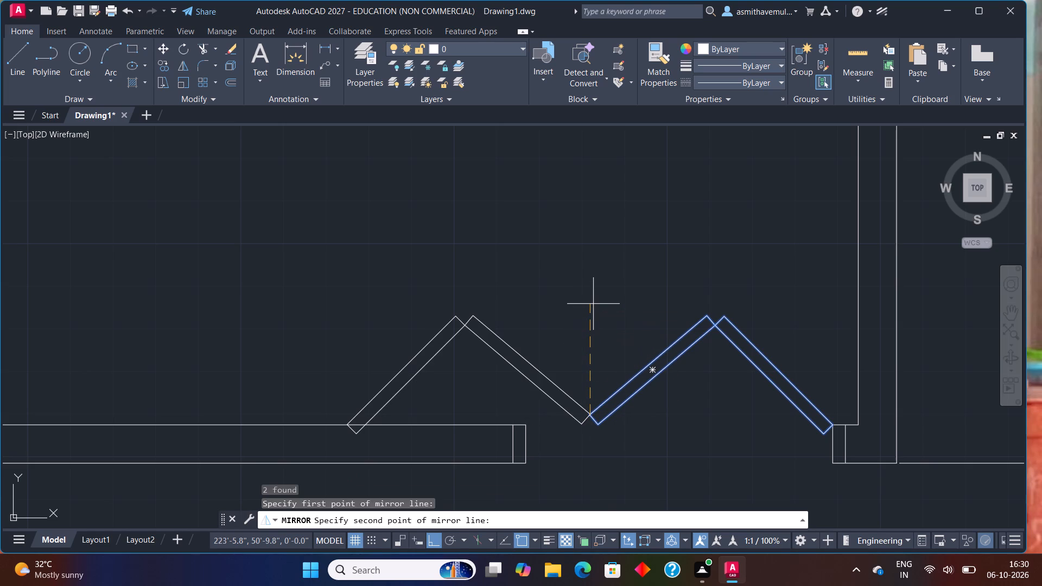
{"action": "left_click", "coordinate": [455, 519]}
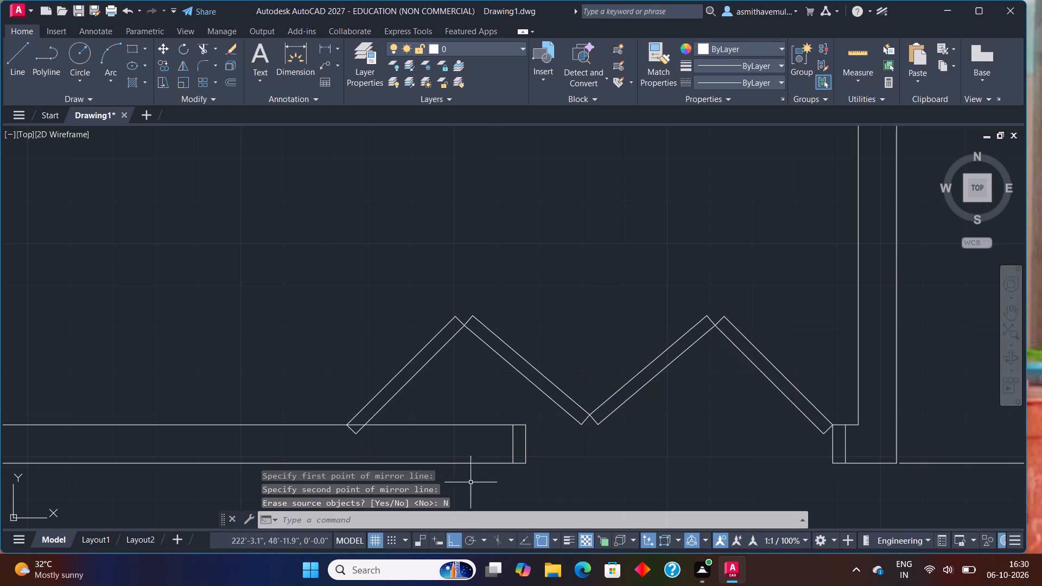
Draw a vertical line across the south wall from the westernmost leaf's outer corner on the inner wall line to the outer wall line.
{"action": "scroll", "coordinate": [574, 459], "scroll_direction": "down", "scroll_amount": 1}
{"action": "middle_click_drag", "start_coordinate": [573, 460], "coordinate": [573, 458]}
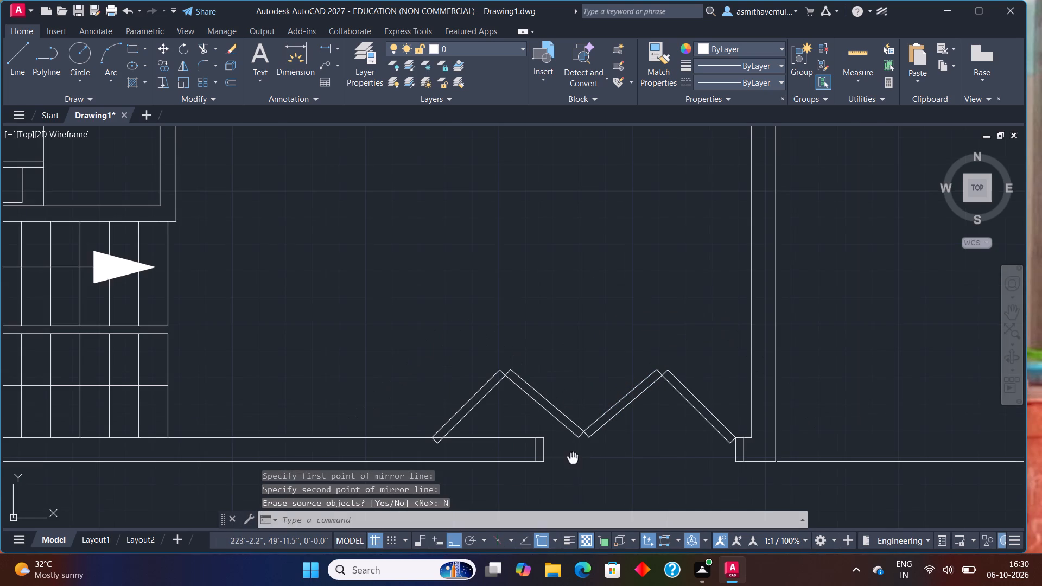
{"action": "middle_click_drag", "start_coordinate": [573, 458], "coordinate": [583, 379]}
{"action": "scroll", "coordinate": [533, 358], "scroll_direction": "up", "scroll_amount": 2}
{"action": "middle_click_drag", "start_coordinate": [418, 377], "coordinate": [427, 377]}
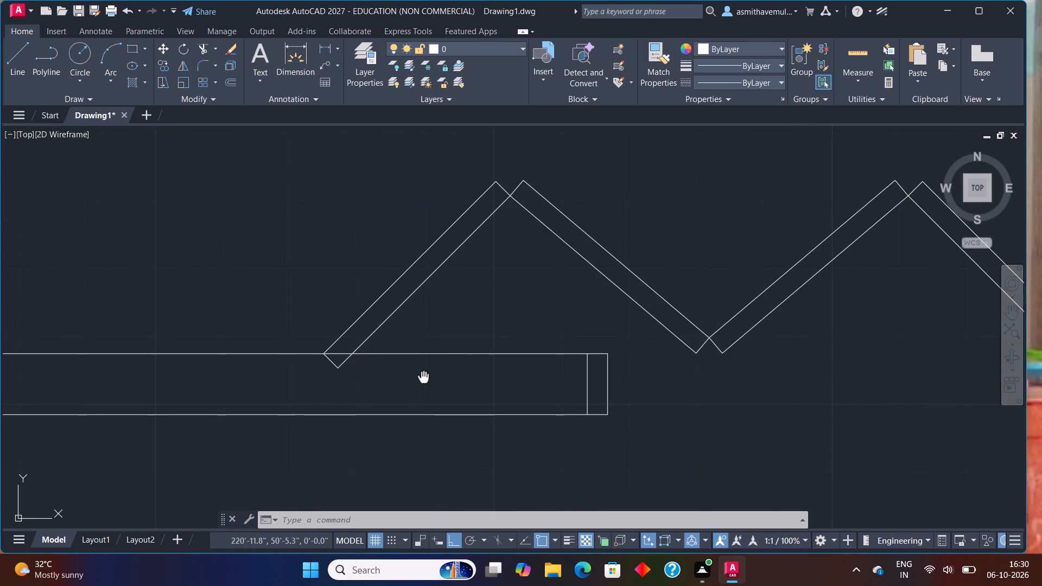
{"action": "middle_click_drag", "start_coordinate": [427, 377], "coordinate": [443, 373]}
{"action": "key", "text": "l"}
{"action": "key", "text": "Return"}
{"action": "scroll", "coordinate": [315, 377], "scroll_direction": "up", "scroll_amount": 1}
{"action": "left_click", "coordinate": [359, 336]}
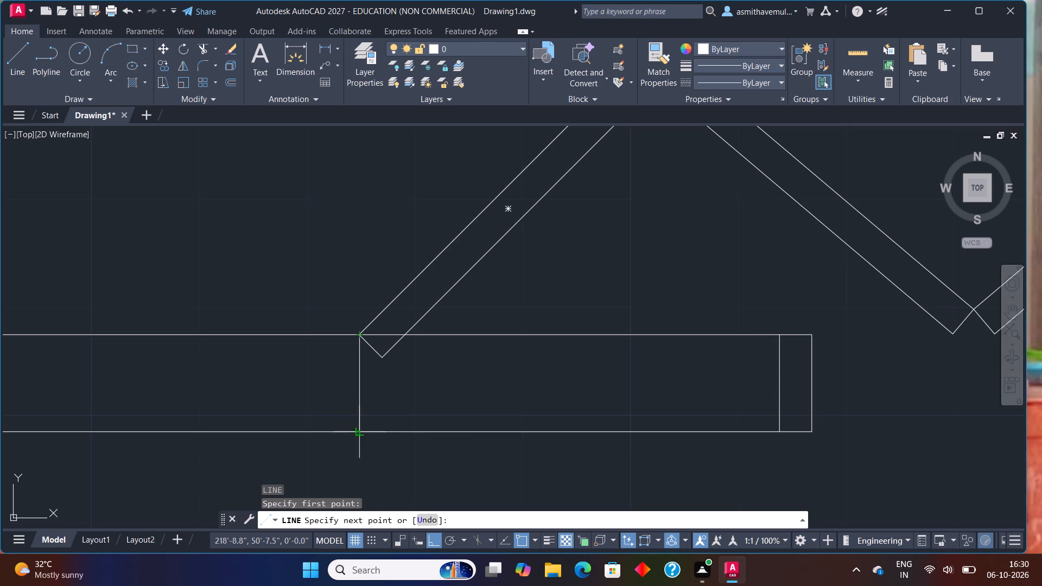
{"action": "left_click", "coordinate": [360, 436]}
{"action": "key", "text": "Escape"}
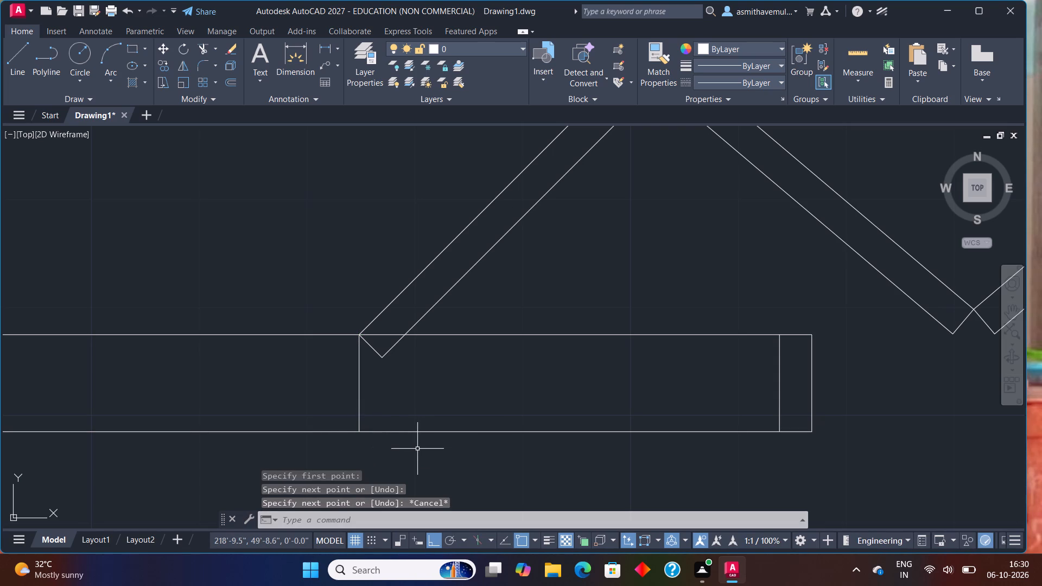
Trim away both south wall lines between the new vertical line and the old west jamb, and remove the jamb's two vertical lines.
{"action": "key", "text": "t"}
{"action": "key", "text": "r"}
{"action": "key", "text": "i"}
{"action": "key", "text": "m"}
{"action": "key", "text": "Return"}
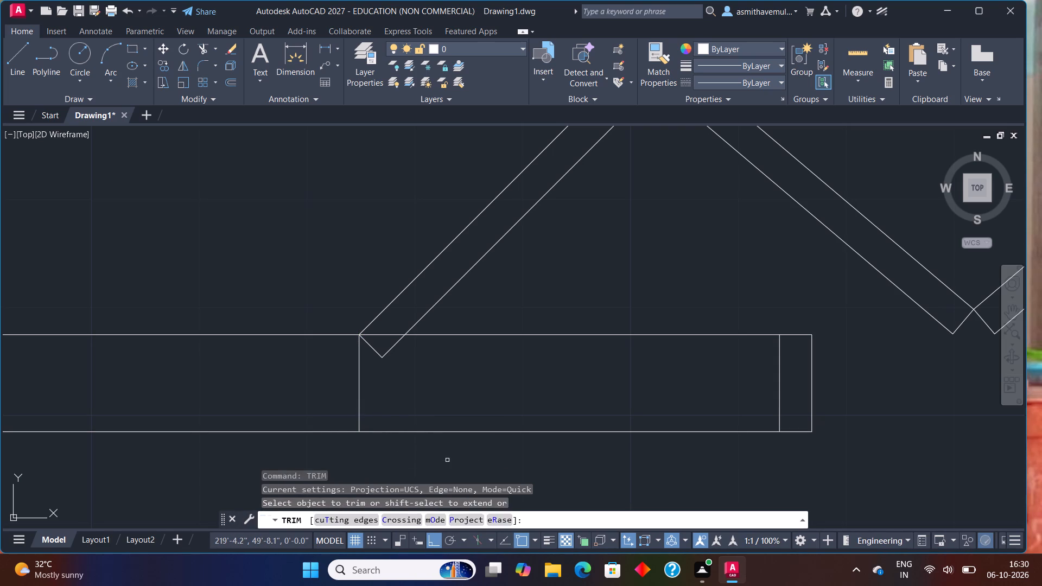
{"action": "left_click_drag", "start_coordinate": [448, 460], "coordinate": [545, 282]}
{"action": "left_click_drag", "start_coordinate": [866, 405], "coordinate": [734, 436]}
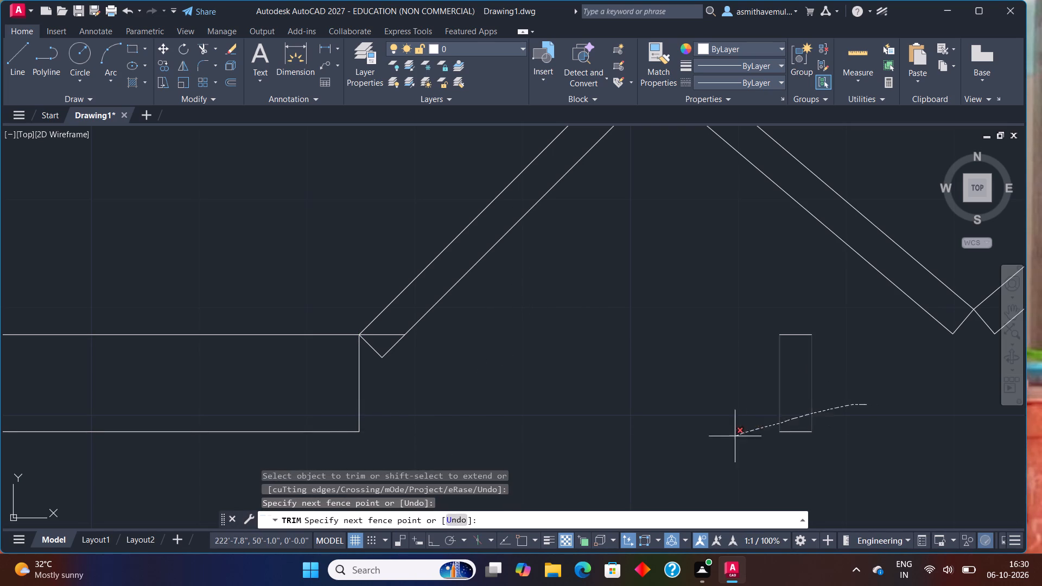
{"action": "left_click_drag", "start_coordinate": [786, 317], "coordinate": [802, 415]}
{"action": "key", "text": "Escape"}
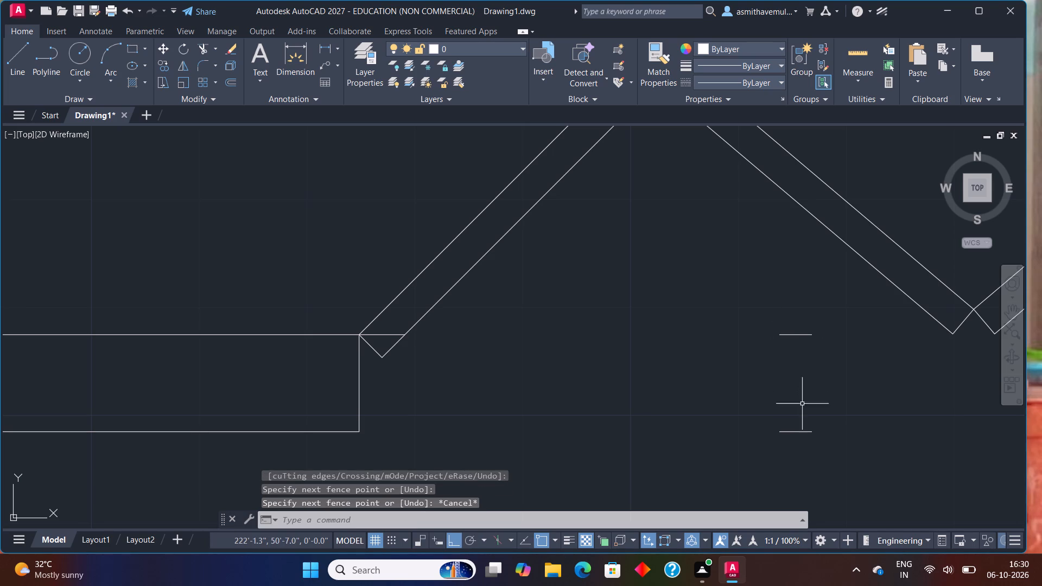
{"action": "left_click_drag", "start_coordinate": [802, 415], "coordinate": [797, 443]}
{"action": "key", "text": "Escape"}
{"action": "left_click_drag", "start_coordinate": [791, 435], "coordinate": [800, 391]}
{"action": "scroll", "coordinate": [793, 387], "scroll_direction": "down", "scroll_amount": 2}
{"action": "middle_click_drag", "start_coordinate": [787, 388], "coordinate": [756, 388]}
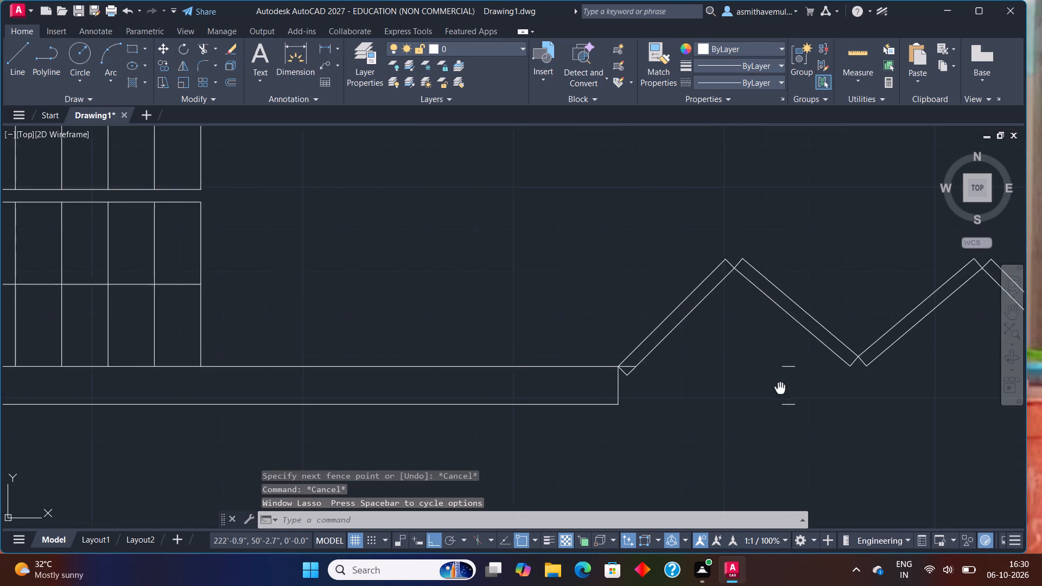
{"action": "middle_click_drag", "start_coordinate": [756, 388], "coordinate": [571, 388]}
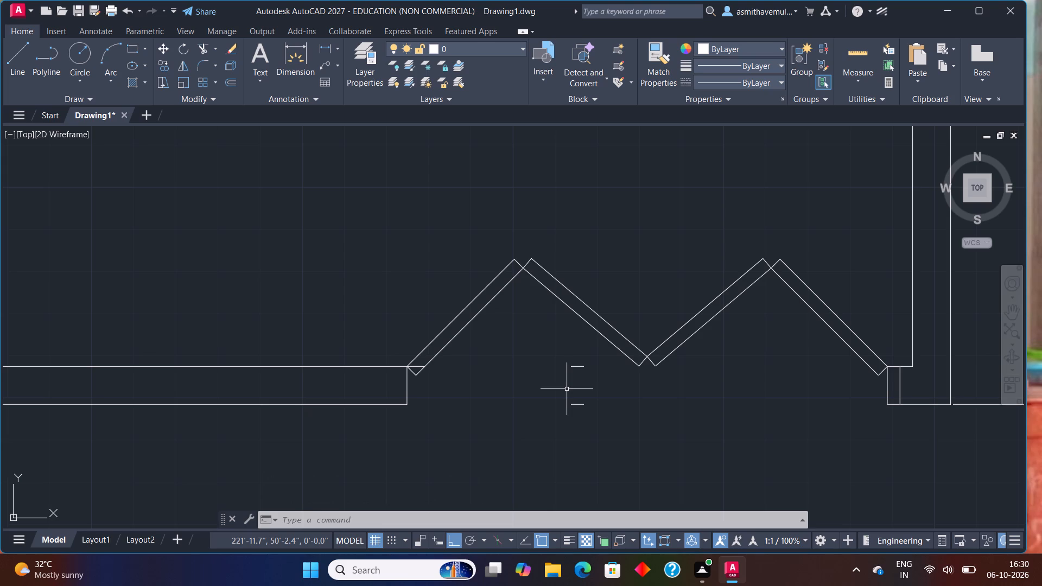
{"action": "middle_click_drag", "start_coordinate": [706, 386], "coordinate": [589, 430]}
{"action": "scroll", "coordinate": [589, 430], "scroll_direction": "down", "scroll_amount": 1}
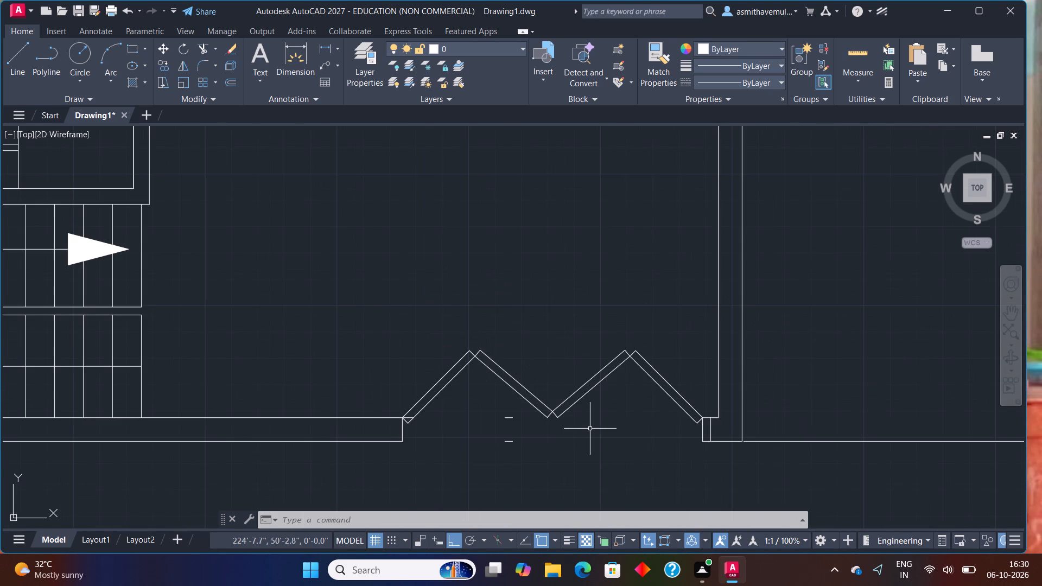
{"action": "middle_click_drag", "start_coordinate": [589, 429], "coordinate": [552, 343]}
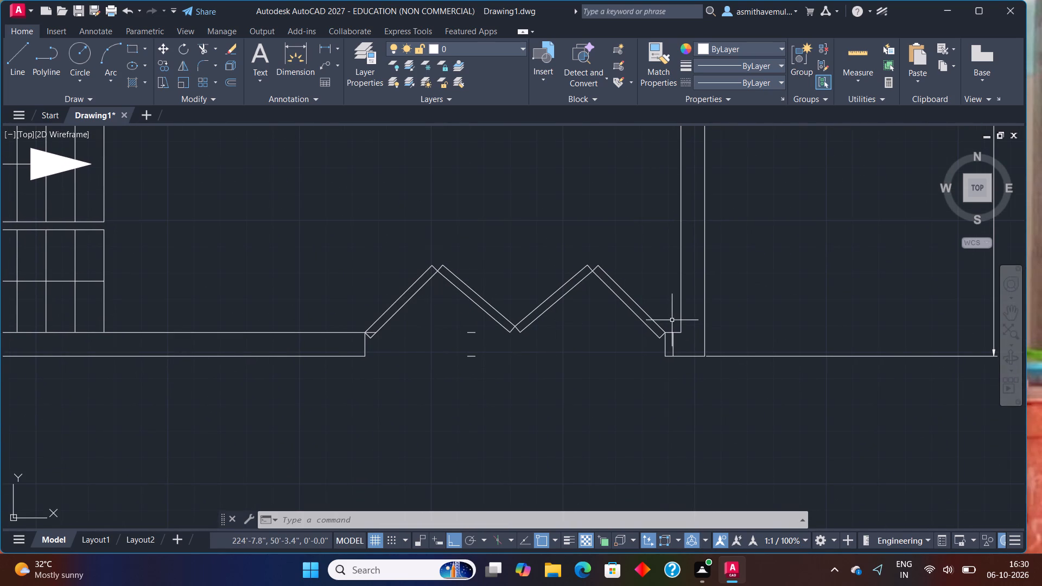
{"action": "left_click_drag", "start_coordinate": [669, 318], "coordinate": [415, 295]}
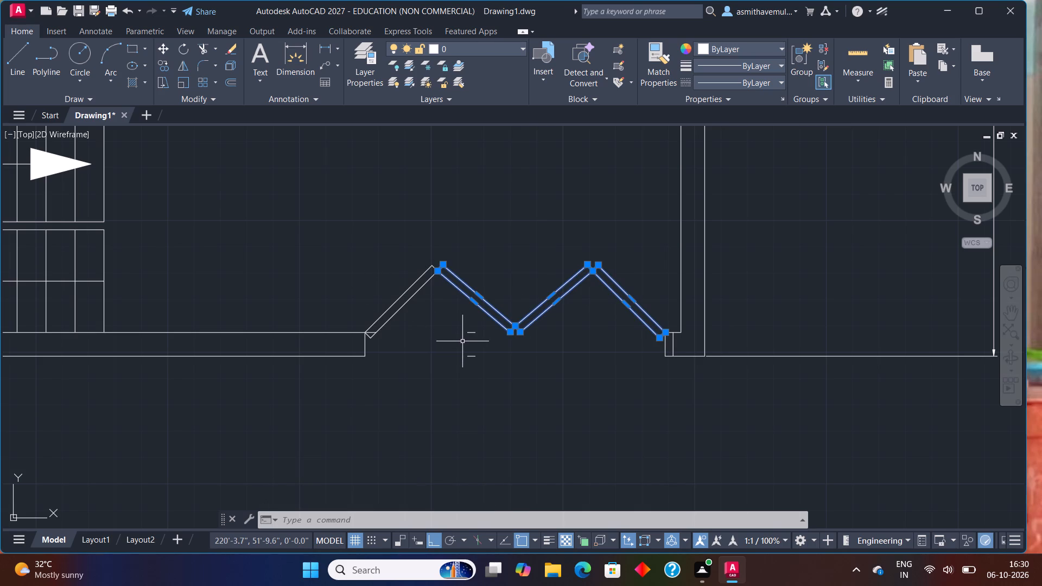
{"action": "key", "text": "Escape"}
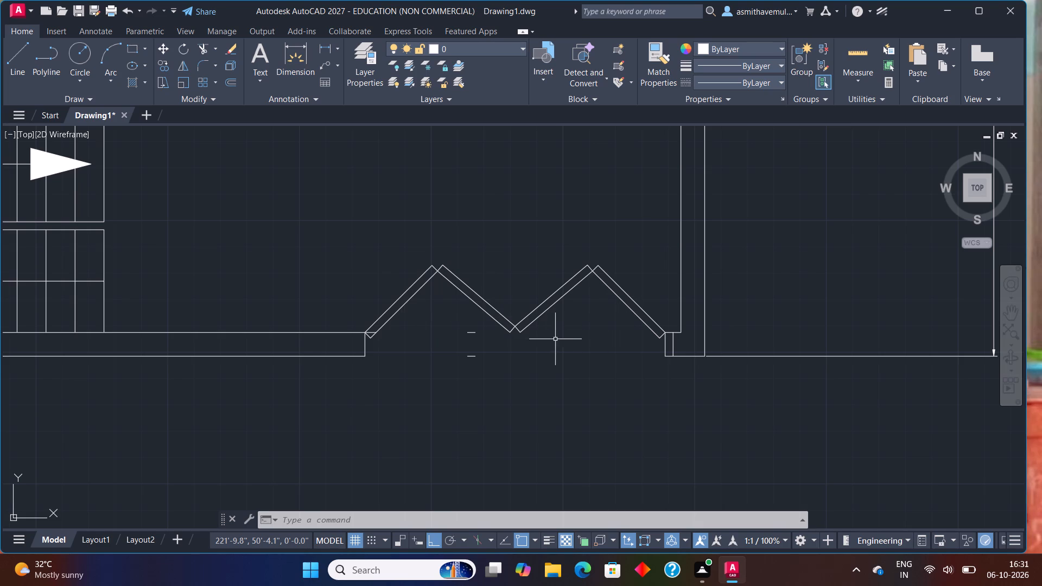
Delete the two short leftover wall line pieces inside the folding door opening in the south wall.
{"action": "left_click", "coordinate": [467, 333]}
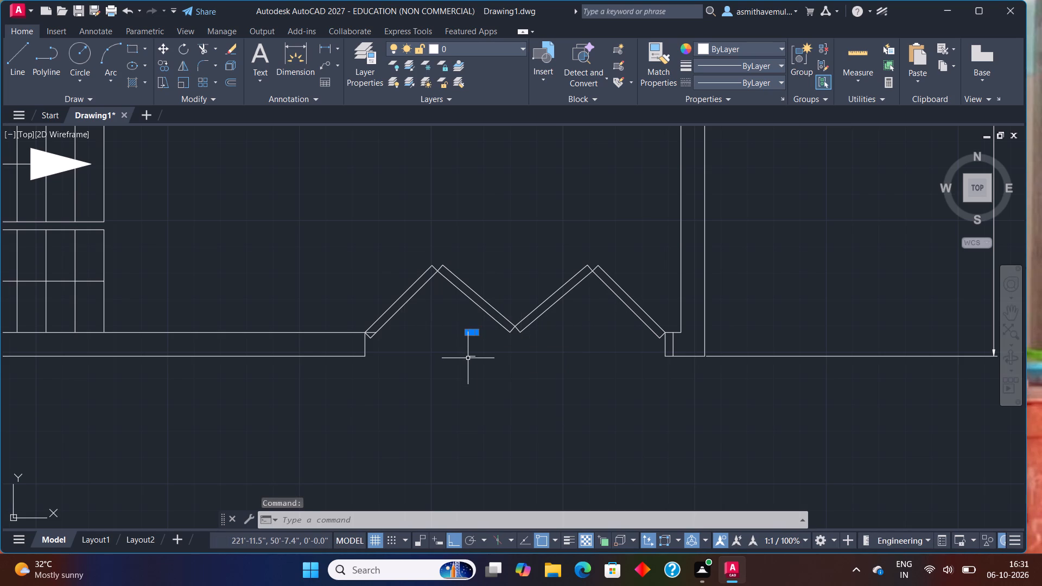
{"action": "left_click", "coordinate": [469, 358]}
{"action": "key", "text": "Delete"}
Trim the inner south wall line's short overhang past the opening's west jamb, under the westernmost door leaf.
{"action": "scroll", "coordinate": [363, 283], "scroll_direction": "up", "scroll_amount": 1}
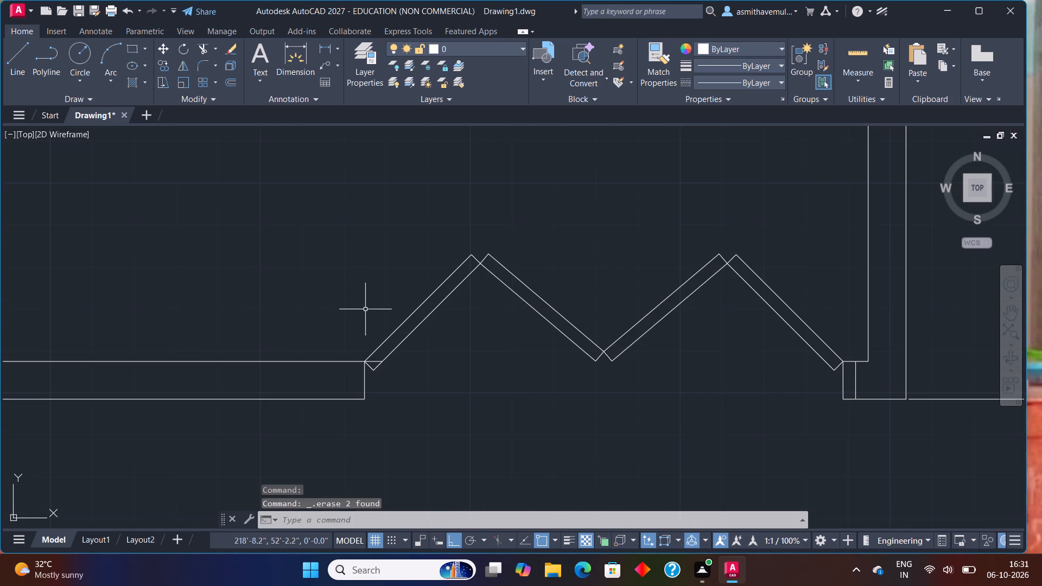
{"action": "left_click", "coordinate": [374, 361]}
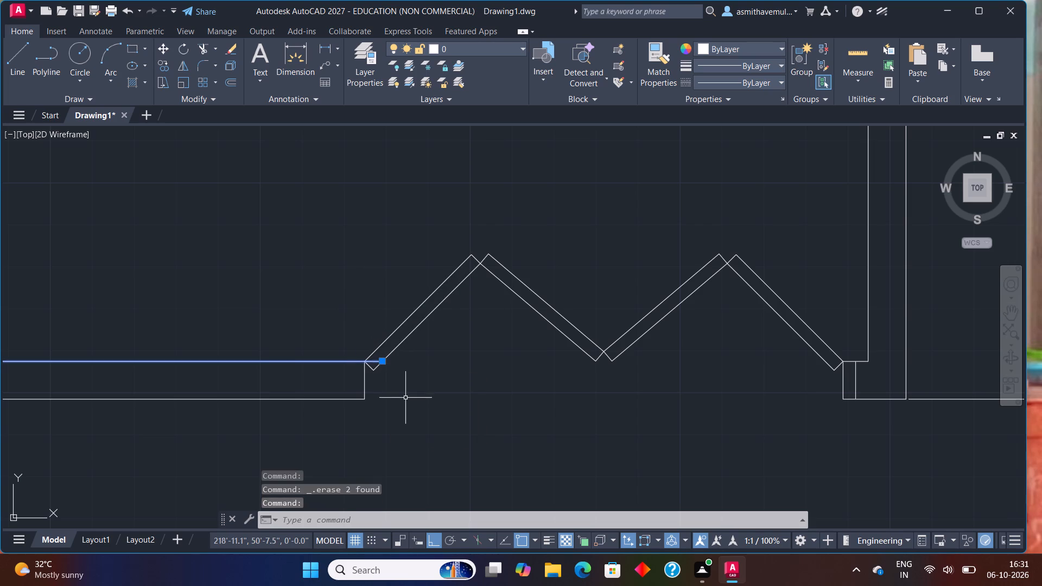
{"action": "key", "text": "Escape"}
{"action": "type", "text": "TR"}
{"action": "key", "text": "i"}
{"action": "key", "text": "m"}
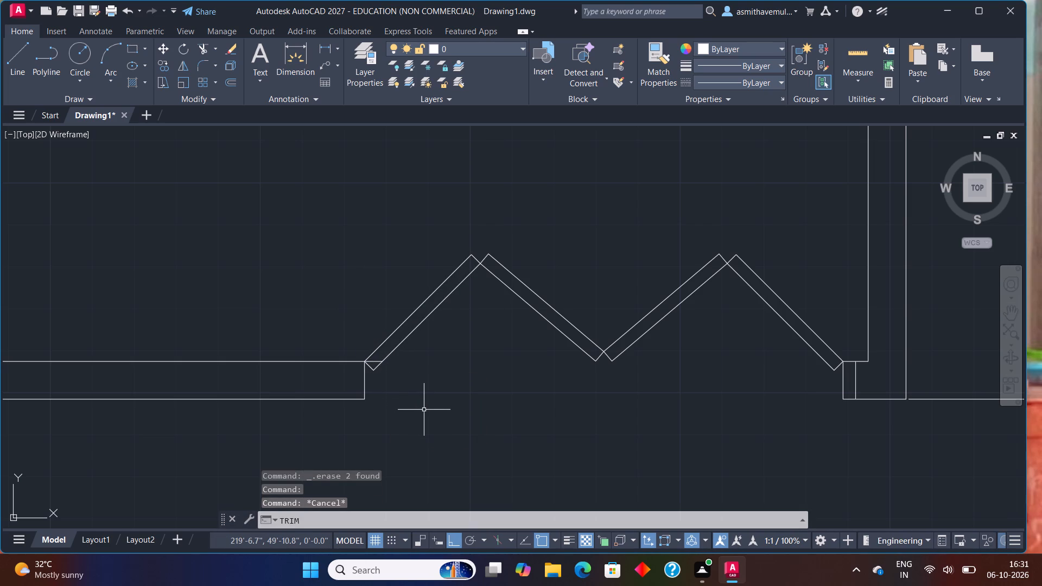
{"action": "key", "text": "Return"}
{"action": "scroll", "coordinate": [395, 378], "scroll_direction": "up", "scroll_amount": 1}
{"action": "left_click", "coordinate": [365, 352]}
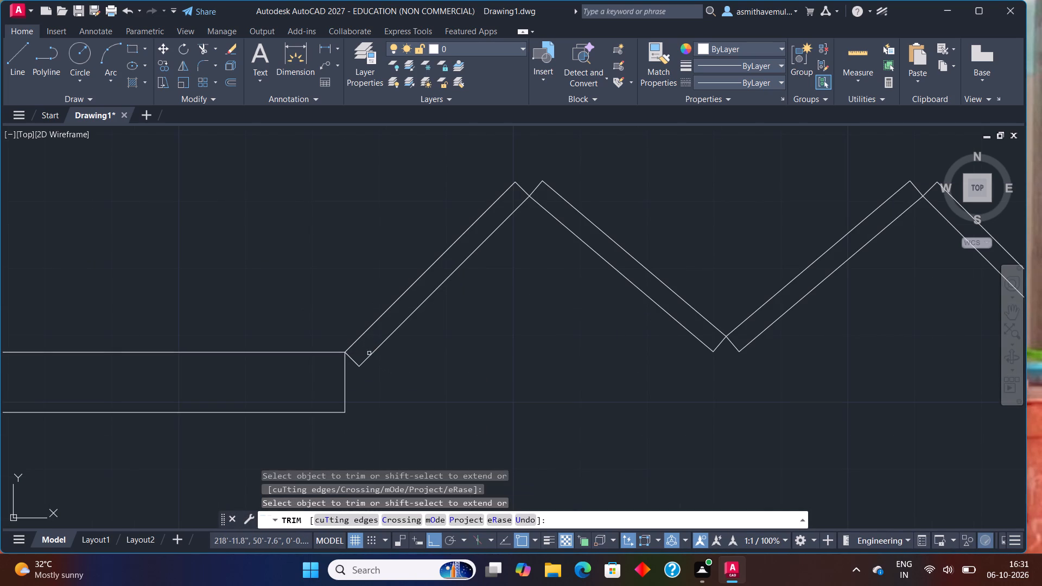
{"action": "key", "text": "Escape"}
Examine the cleaned-up folding door opening and the overall floor plan.
{"action": "scroll", "coordinate": [438, 373], "scroll_direction": "down", "scroll_amount": 3}
{"action": "middle_click_drag", "start_coordinate": [579, 407], "coordinate": [586, 379]}
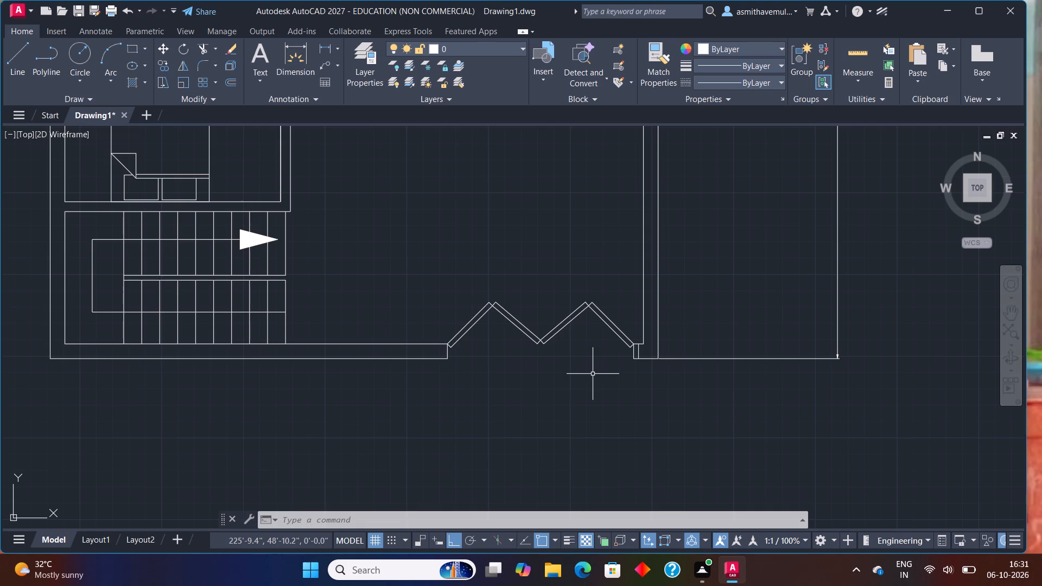
{"action": "scroll", "coordinate": [520, 346], "scroll_direction": "up", "scroll_amount": 1}
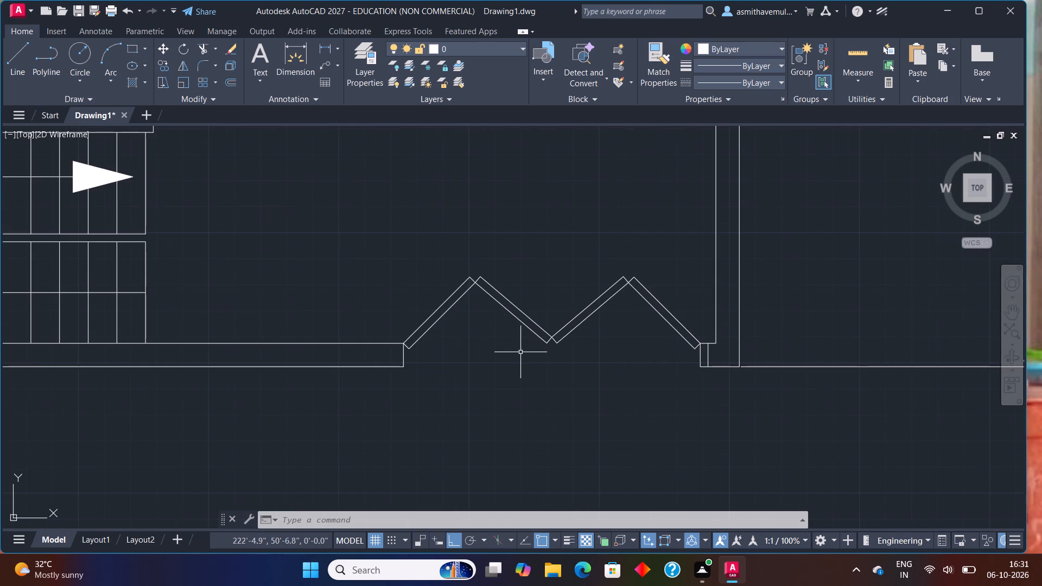
{"action": "middle_click_drag", "start_coordinate": [520, 353], "coordinate": [517, 380]}
{"action": "scroll", "coordinate": [517, 380], "scroll_direction": "down", "scroll_amount": 2}
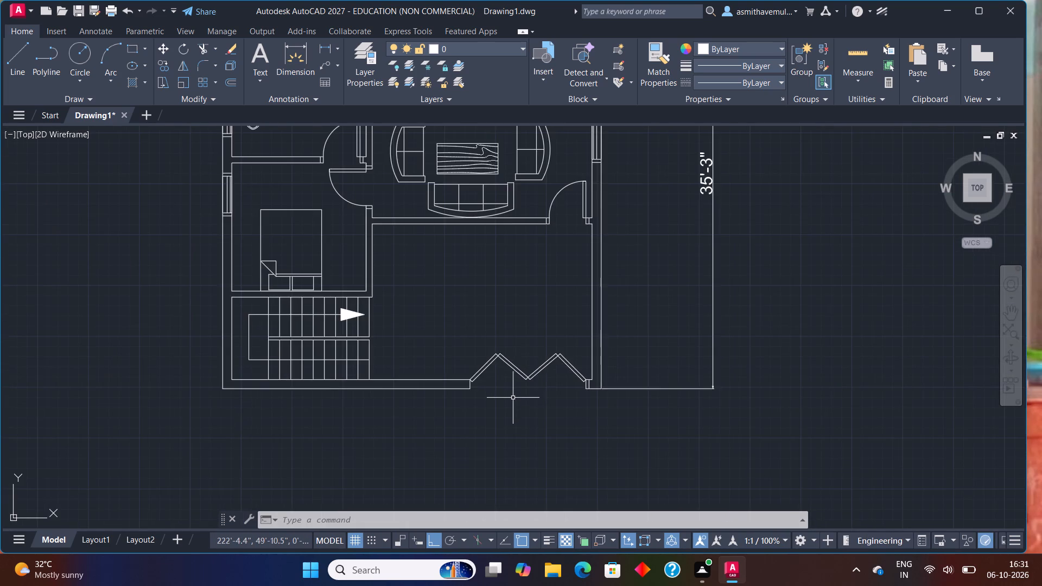
{"action": "scroll", "coordinate": [513, 400], "scroll_direction": "down", "scroll_amount": 1}
{"action": "scroll", "coordinate": [513, 402], "scroll_direction": "up", "scroll_amount": 2}
{"action": "middle_click_drag", "start_coordinate": [522, 393], "coordinate": [537, 440]}
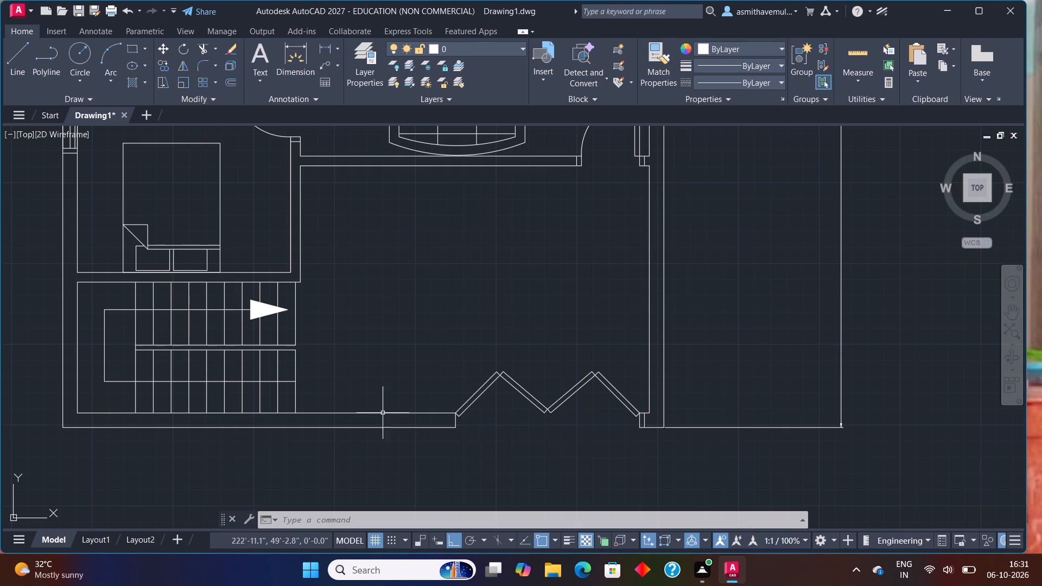
{"action": "scroll", "coordinate": [339, 391], "scroll_direction": "down", "scroll_amount": 1}
{"action": "scroll", "coordinate": [380, 345], "scroll_direction": "down", "scroll_amount": 1}
{"action": "middle_click_drag", "start_coordinate": [386, 339], "coordinate": [354, 417]}
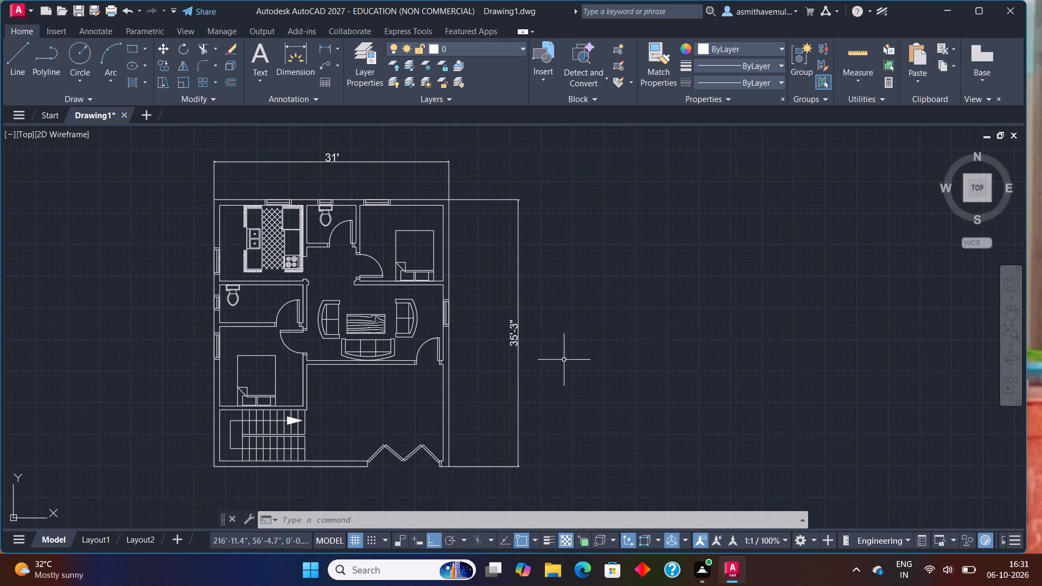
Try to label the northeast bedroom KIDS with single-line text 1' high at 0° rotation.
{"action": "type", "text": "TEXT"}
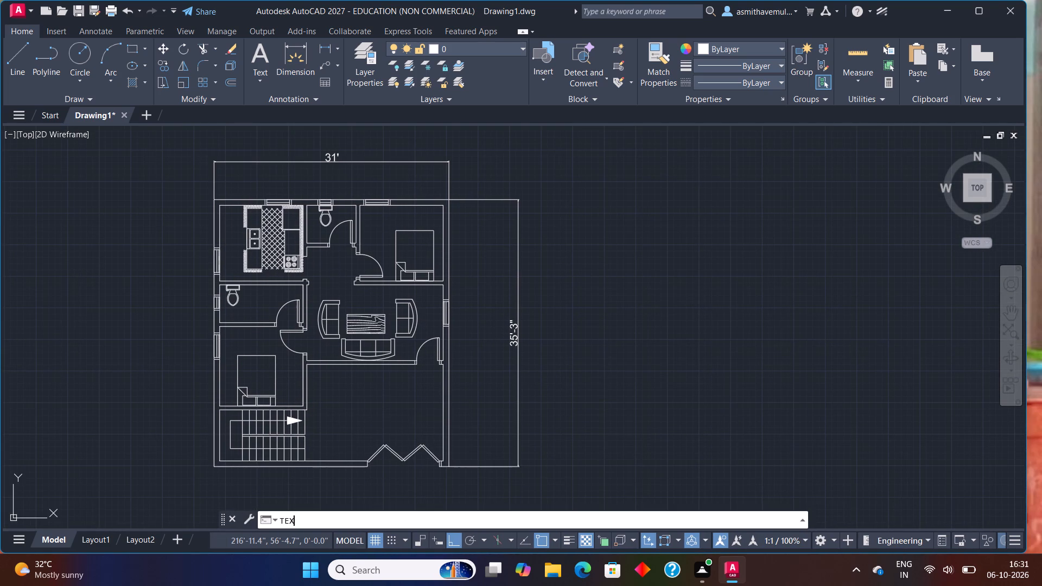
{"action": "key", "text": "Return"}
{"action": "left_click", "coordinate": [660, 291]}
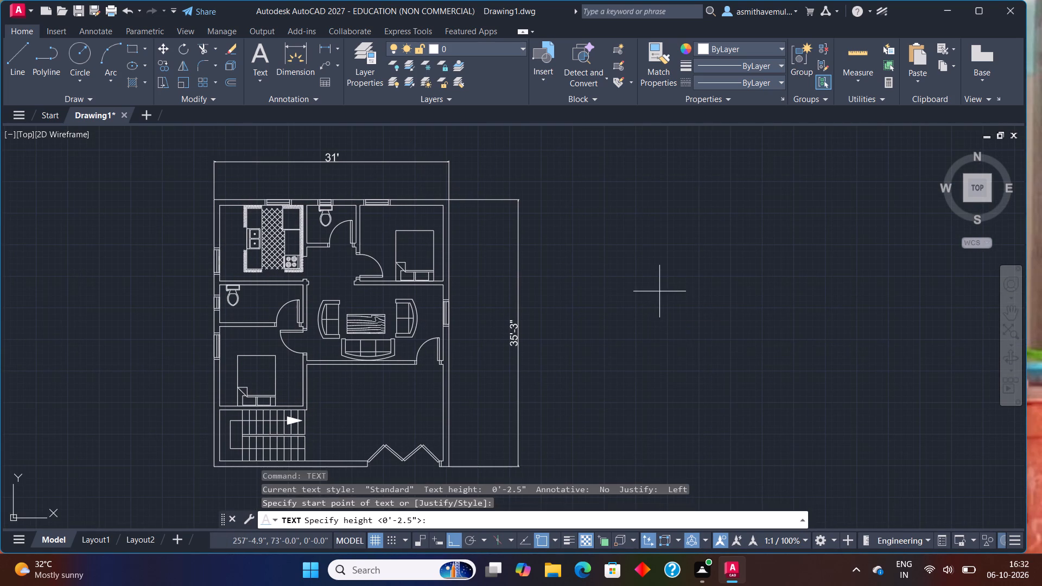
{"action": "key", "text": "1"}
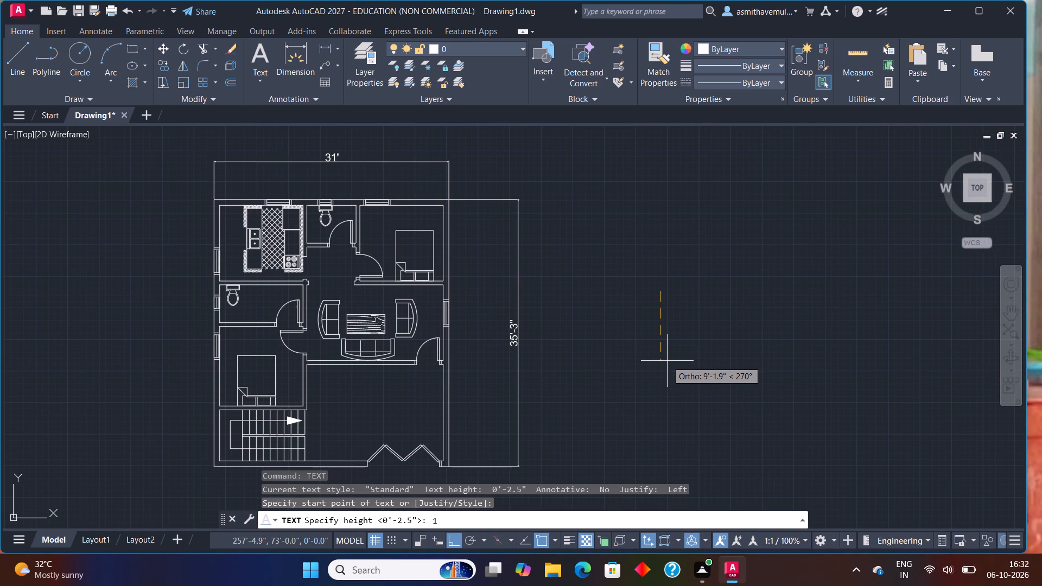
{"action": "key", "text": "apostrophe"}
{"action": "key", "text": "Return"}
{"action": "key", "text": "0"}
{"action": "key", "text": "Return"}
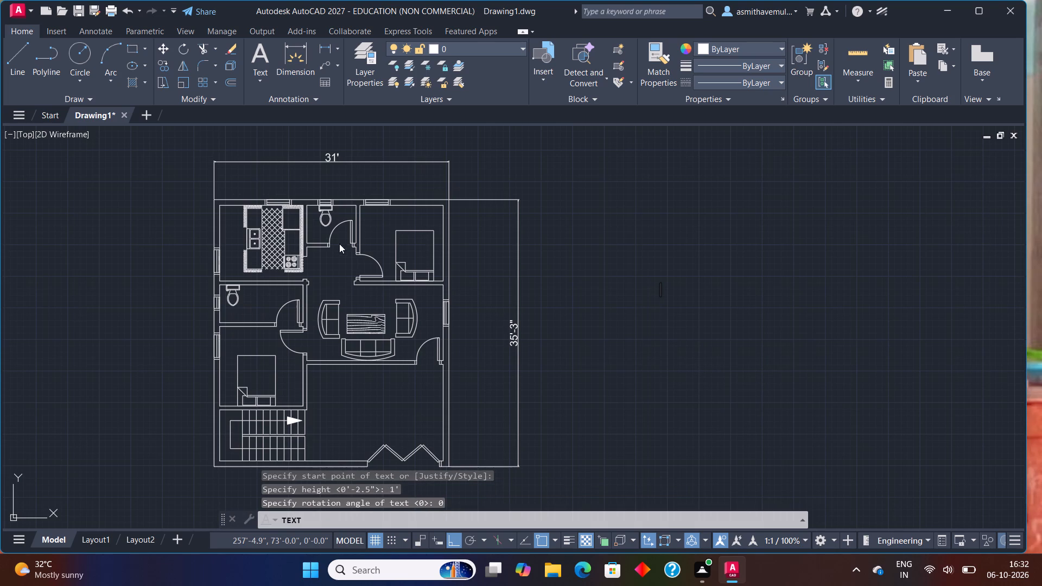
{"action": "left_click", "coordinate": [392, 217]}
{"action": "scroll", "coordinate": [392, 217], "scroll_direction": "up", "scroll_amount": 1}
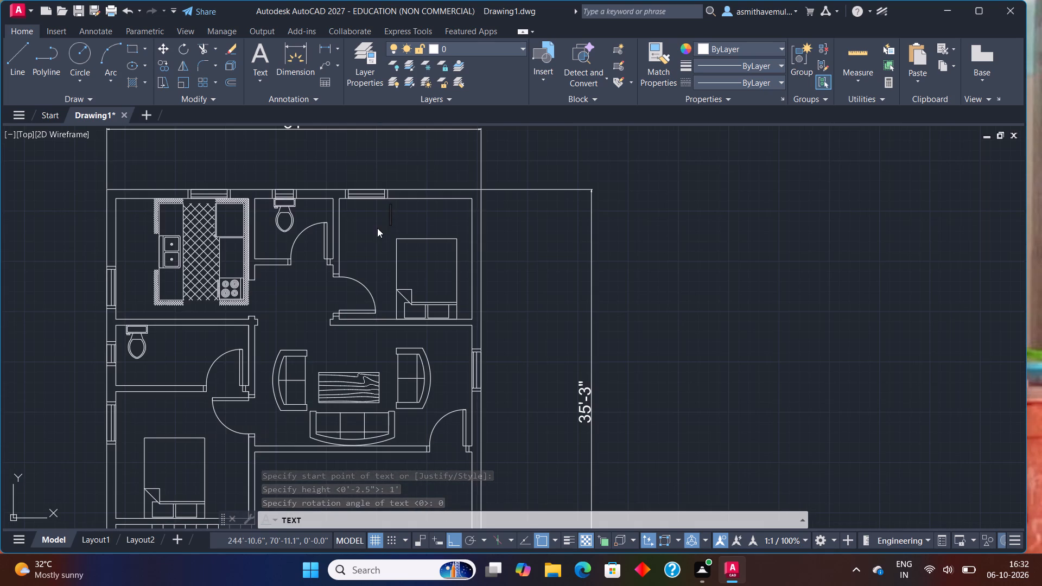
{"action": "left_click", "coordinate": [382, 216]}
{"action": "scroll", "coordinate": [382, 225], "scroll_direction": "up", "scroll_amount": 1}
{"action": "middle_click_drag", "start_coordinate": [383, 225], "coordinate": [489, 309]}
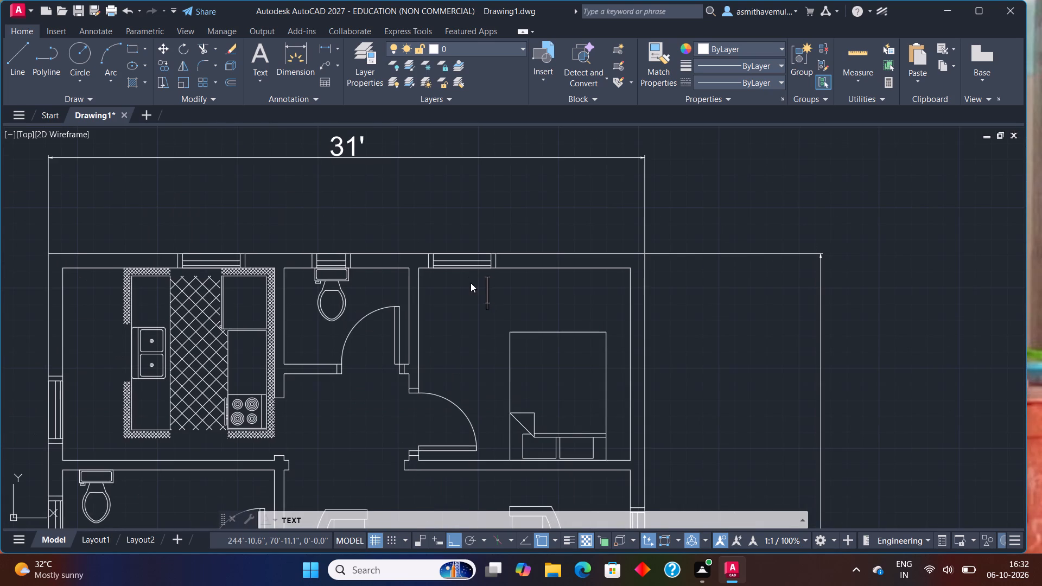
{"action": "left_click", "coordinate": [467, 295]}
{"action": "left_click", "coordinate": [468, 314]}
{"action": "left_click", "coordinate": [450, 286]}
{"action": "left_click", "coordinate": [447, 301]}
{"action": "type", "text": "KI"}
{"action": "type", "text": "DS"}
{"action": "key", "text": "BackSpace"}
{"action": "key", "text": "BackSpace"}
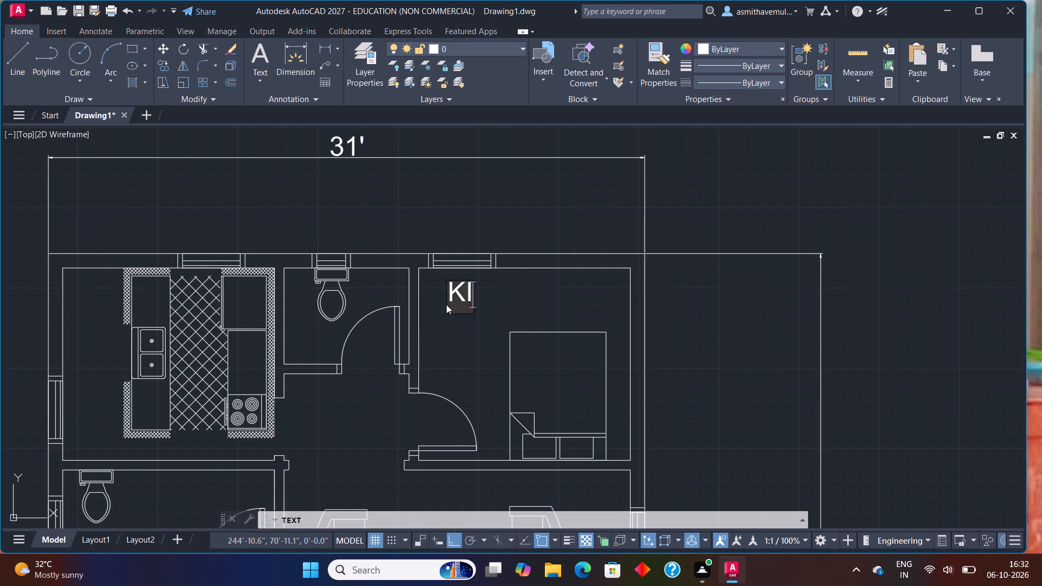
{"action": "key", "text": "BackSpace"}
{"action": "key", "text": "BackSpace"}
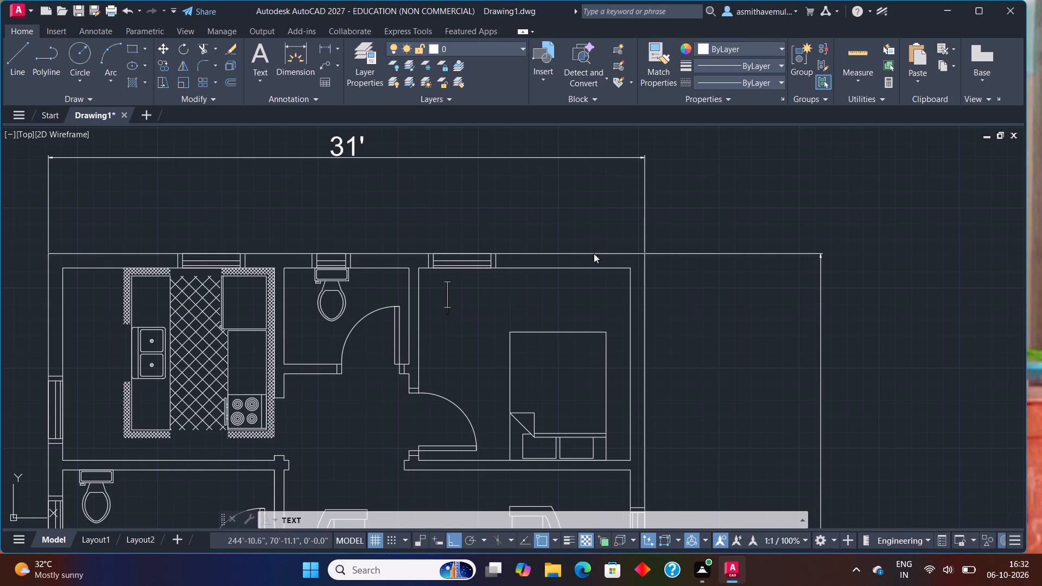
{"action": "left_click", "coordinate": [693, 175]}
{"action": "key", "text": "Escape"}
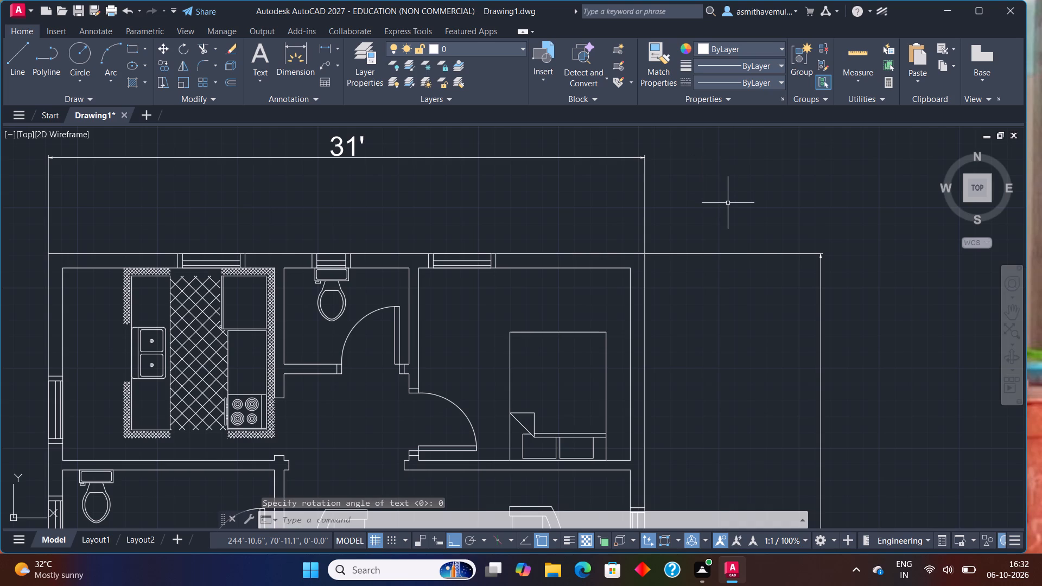
Set up single-line room label text with a height of 6" and 0° rotation.
{"action": "type", "text": "TEXT"}
{"action": "key", "text": "Return"}
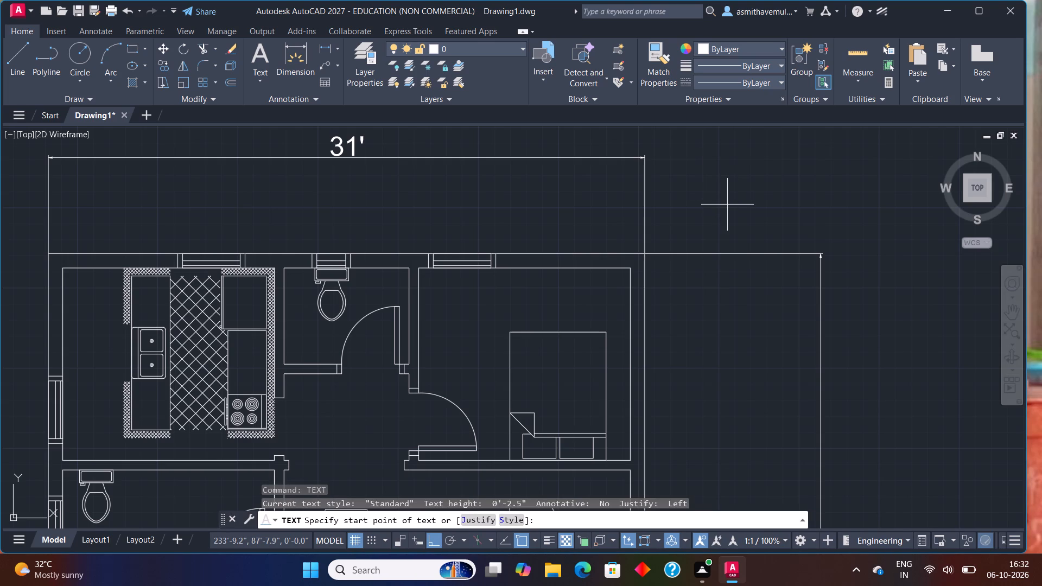
{"action": "middle_click_drag", "start_coordinate": [740, 209], "coordinate": [691, 316]}
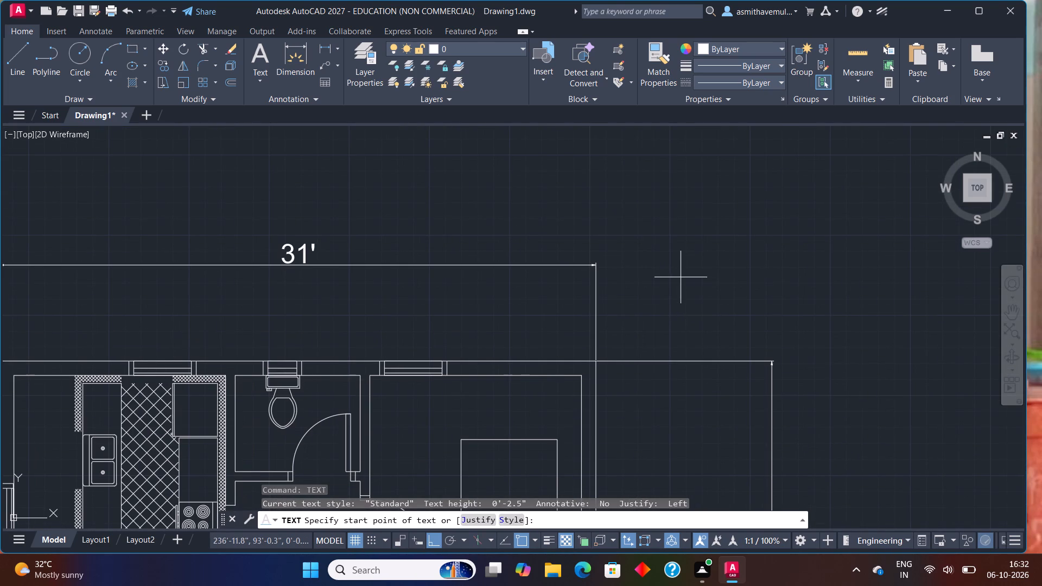
{"action": "left_click", "coordinate": [678, 243]}
{"action": "key", "text": "6"}
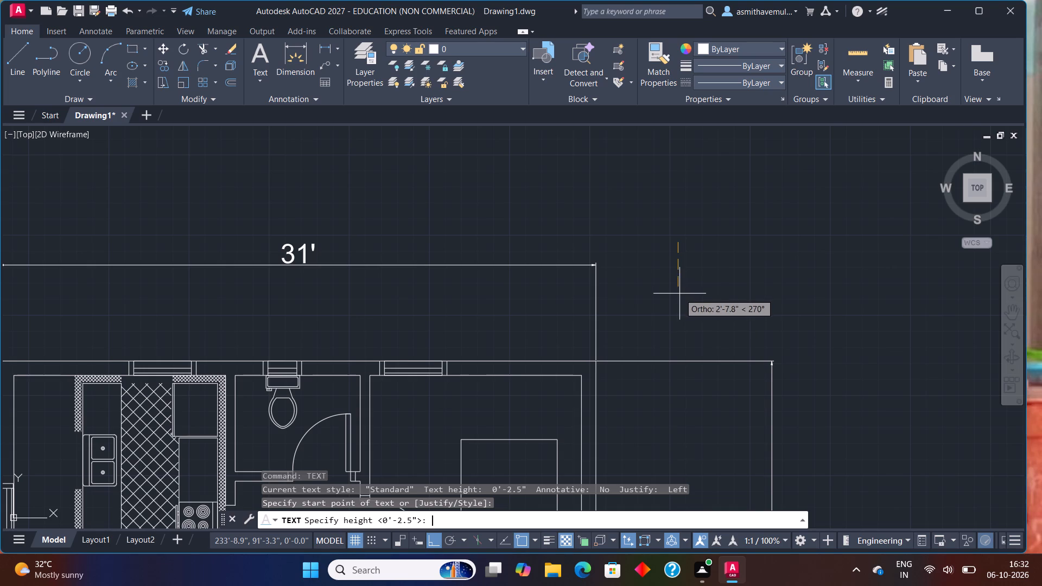
{"action": "key", "text": "shift+quotedbl"}
{"action": "key", "text": "Return"}
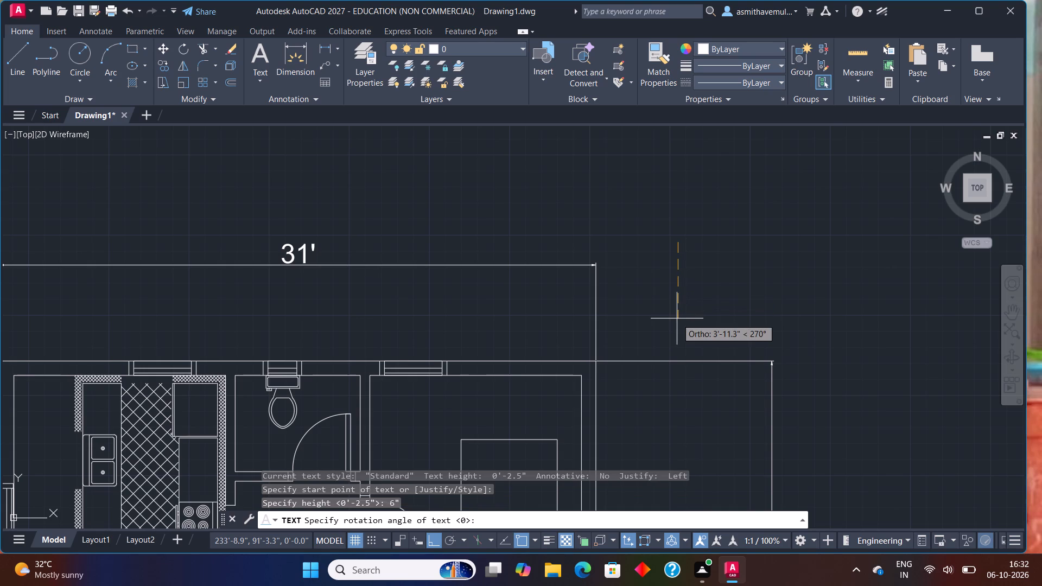
{"action": "key", "text": "0"}
{"action": "key", "text": "Return"}
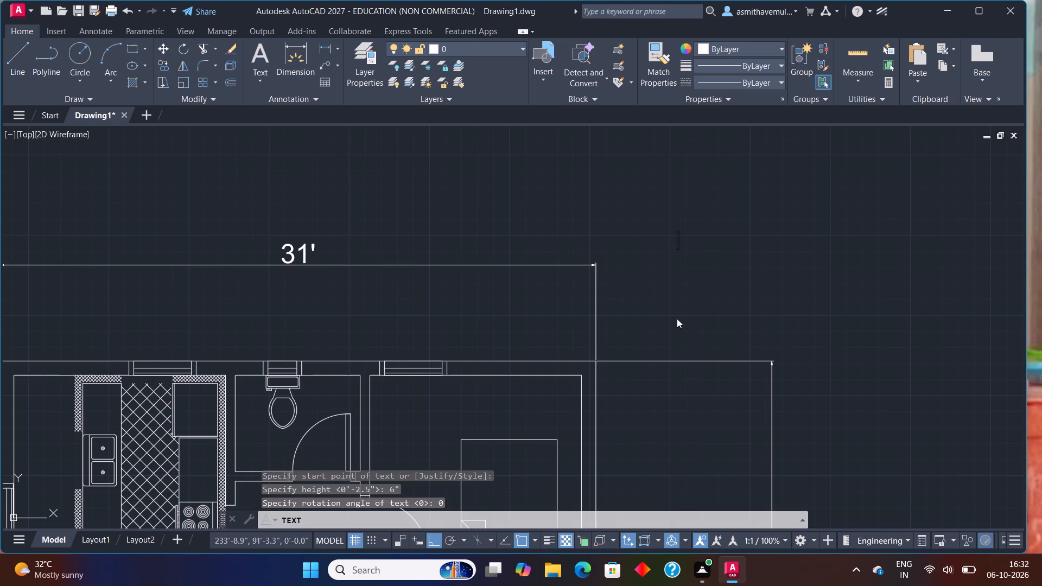
{"action": "scroll", "coordinate": [615, 393], "scroll_direction": "down", "scroll_amount": 1}
{"action": "scroll", "coordinate": [504, 408], "scroll_direction": "up", "scroll_amount": 1}
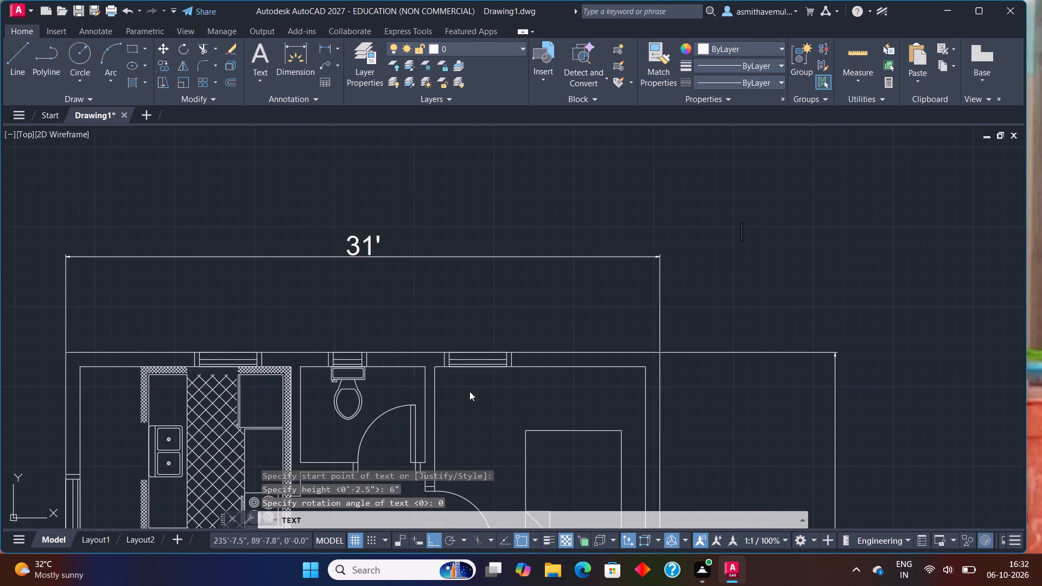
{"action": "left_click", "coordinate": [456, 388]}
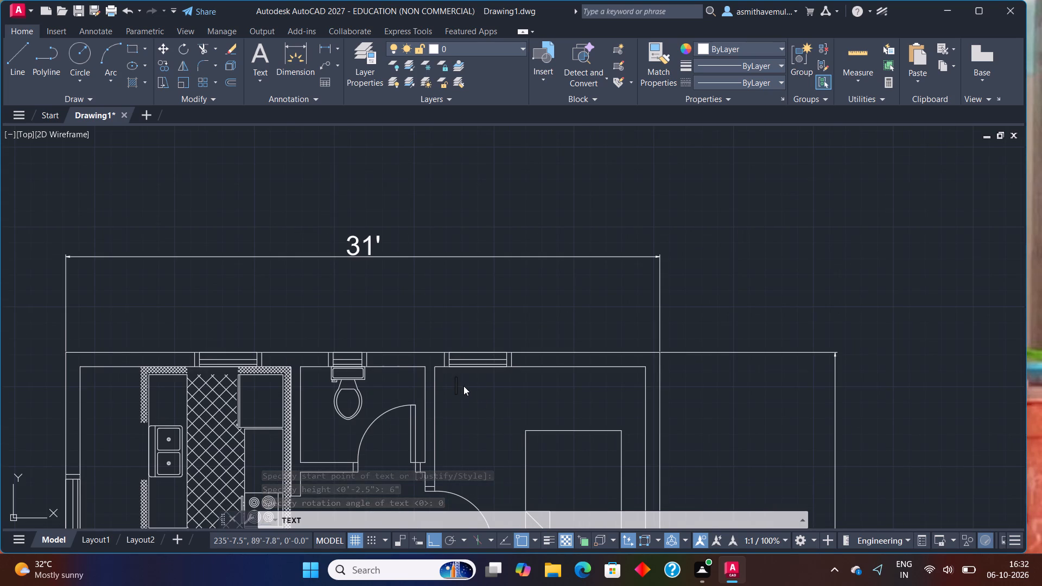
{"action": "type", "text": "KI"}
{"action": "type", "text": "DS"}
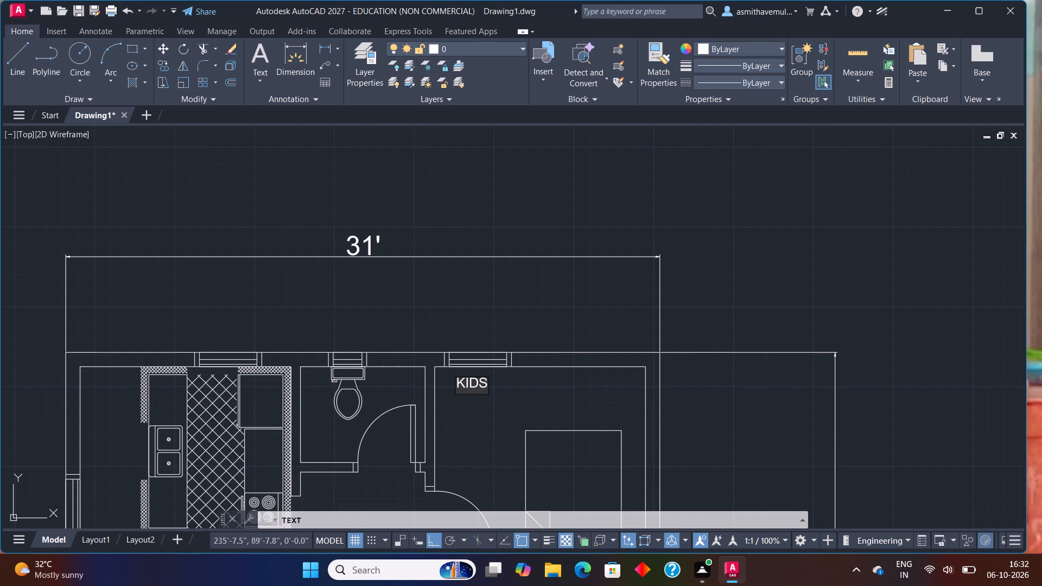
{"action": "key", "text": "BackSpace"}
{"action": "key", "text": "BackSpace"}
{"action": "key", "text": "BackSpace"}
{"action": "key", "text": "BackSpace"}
Label the northeast bedroom KIDS BEDROOM 11'X10' on three lines, above the bed near the north window.
{"action": "scroll", "coordinate": [462, 380], "scroll_direction": "up", "scroll_amount": 1}
{"action": "scroll", "coordinate": [506, 379], "scroll_direction": "up", "scroll_amount": 1}
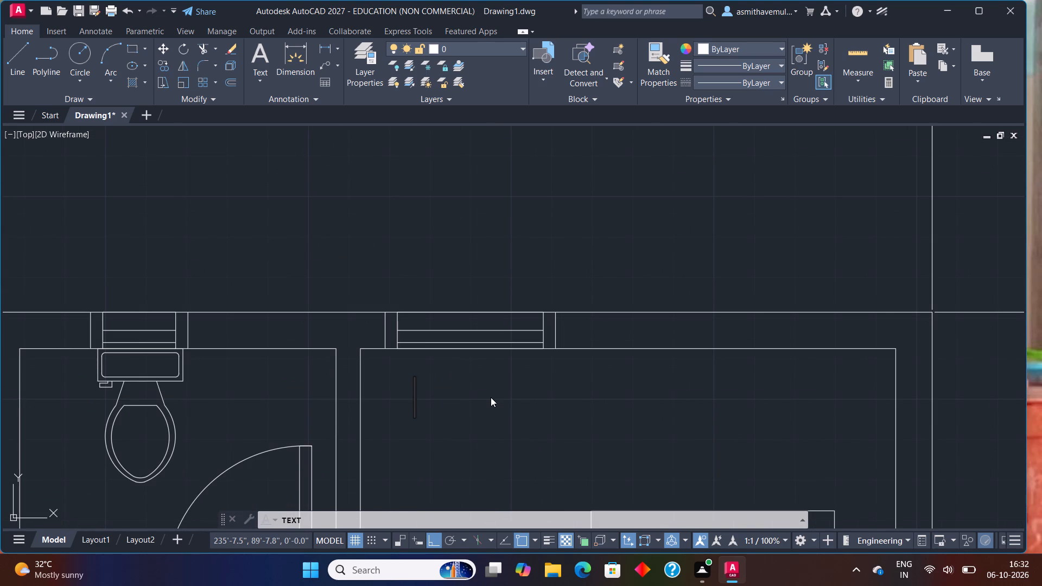
{"action": "left_click", "coordinate": [491, 397]}
{"action": "type", "text": "KI"}
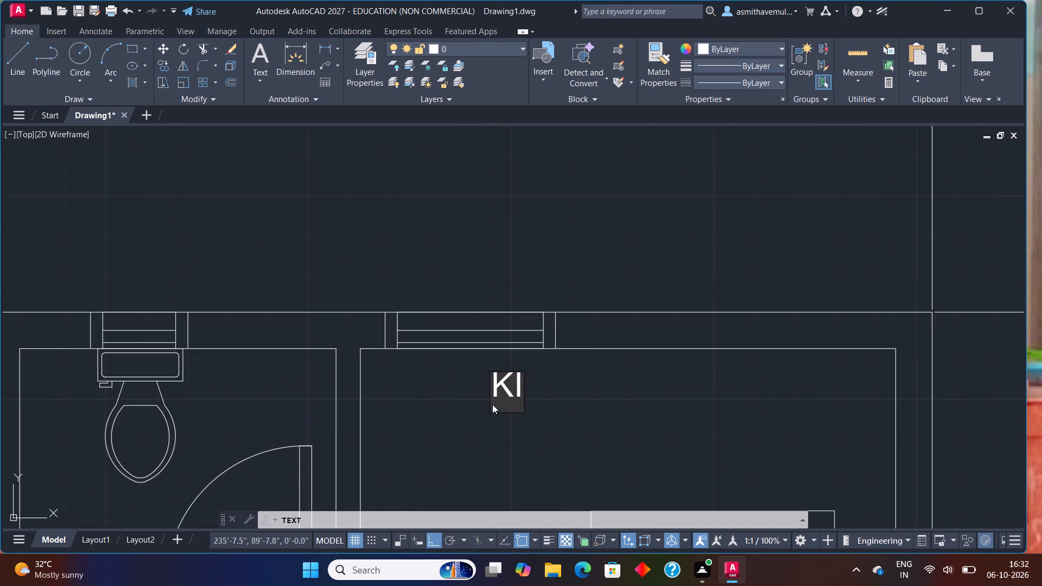
{"action": "type", "text": "DS"}
{"action": "key", "text": "Return"}
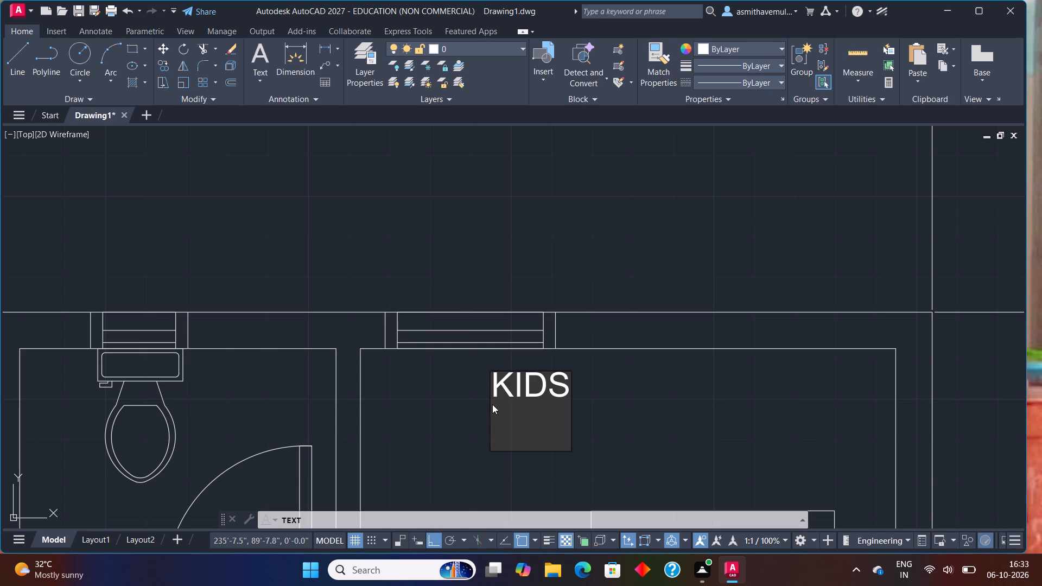
{"action": "type", "text": "BEDROOM"}
{"action": "key", "text": "Return"}
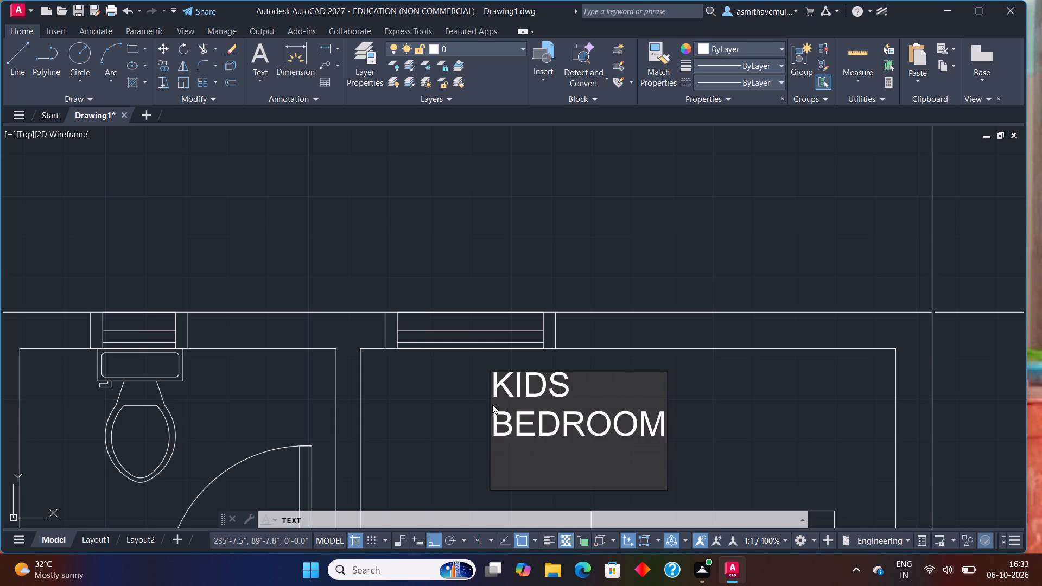
{"action": "middle_click_drag", "start_coordinate": [485, 399], "coordinate": [465, 346]}
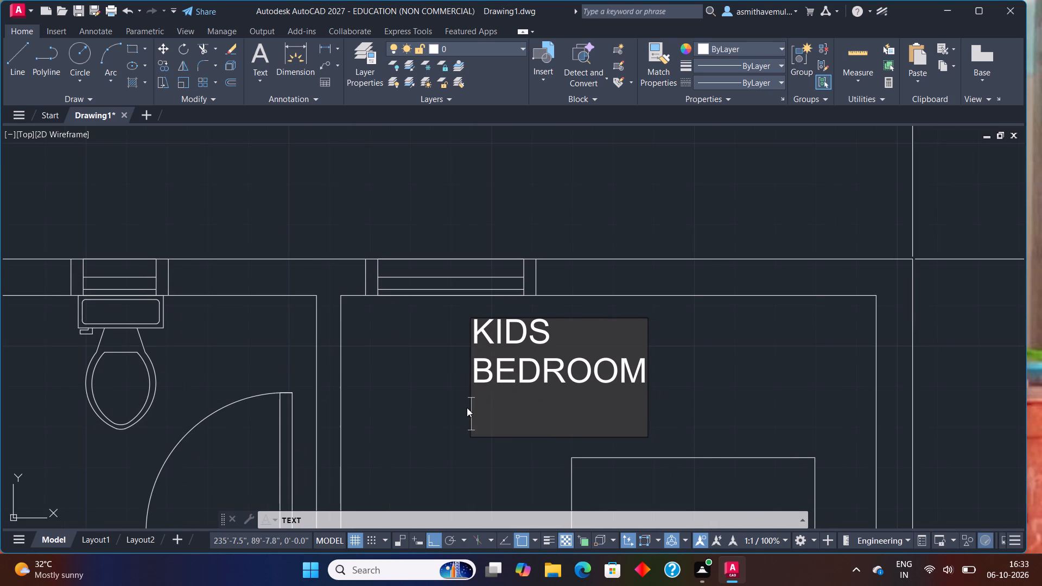
{"action": "type", "text": "11"}
{"action": "key", "text": "apostrophe"}
{"action": "key", "text": "x"}
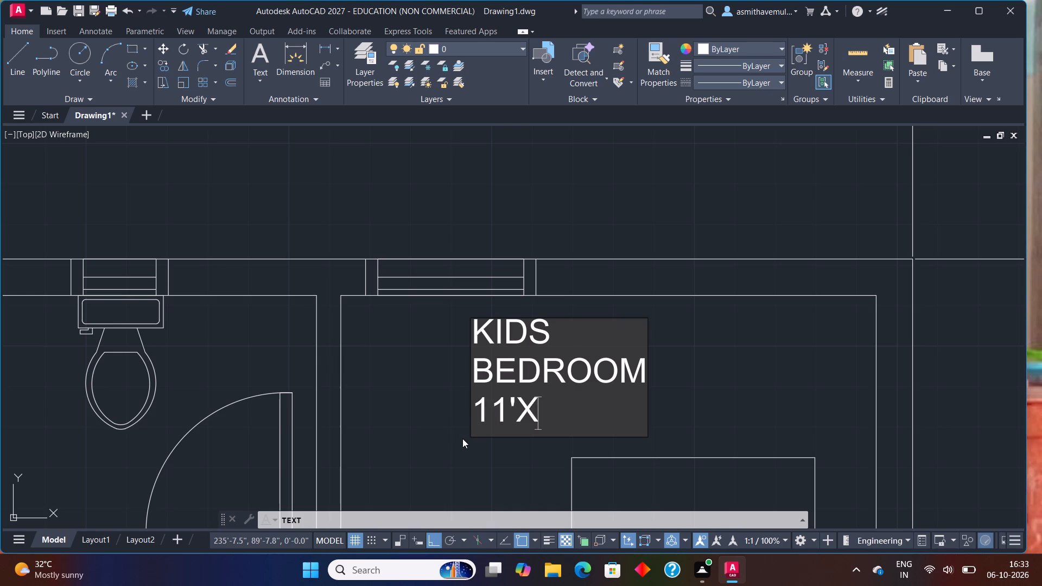
{"action": "type", "text": "10'"}
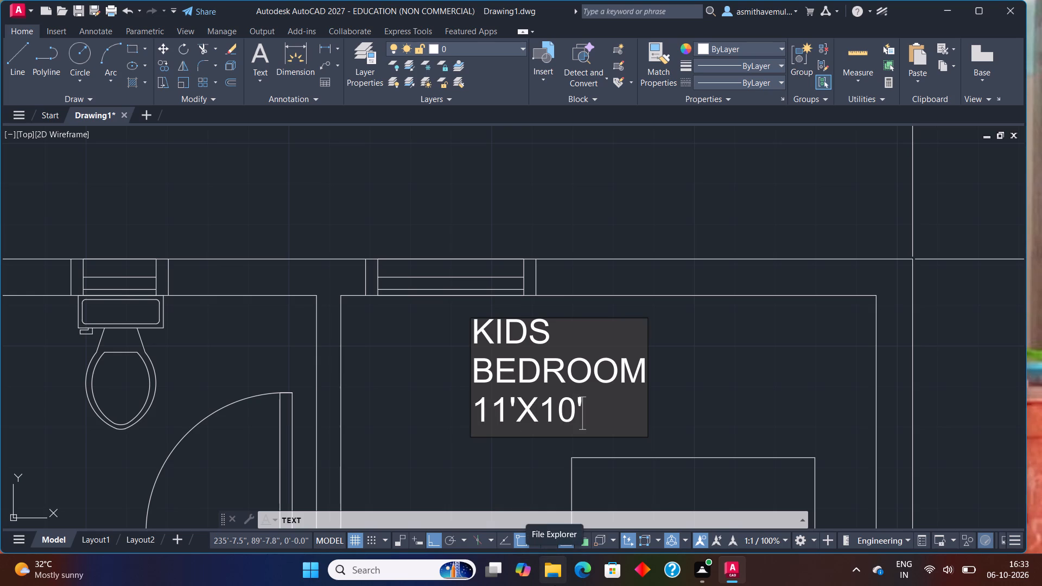
Label the north toilet between the kitchen and kids bedroom TOILET 6'X5' on two lines, beside its door swing.
{"action": "scroll", "coordinate": [290, 585], "scroll_direction": "down", "scroll_amount": 1}
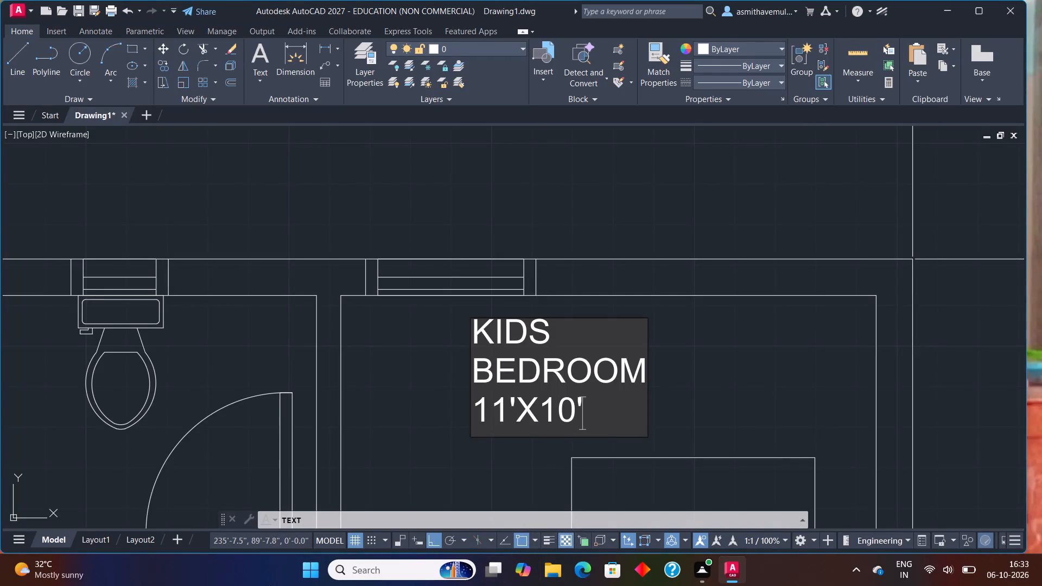
{"action": "scroll", "coordinate": [209, 585], "scroll_direction": "down", "scroll_amount": 1}
{"action": "scroll", "coordinate": [341, 448], "scroll_direction": "down", "scroll_amount": 1}
{"action": "middle_click_drag", "start_coordinate": [300, 459], "coordinate": [524, 329]}
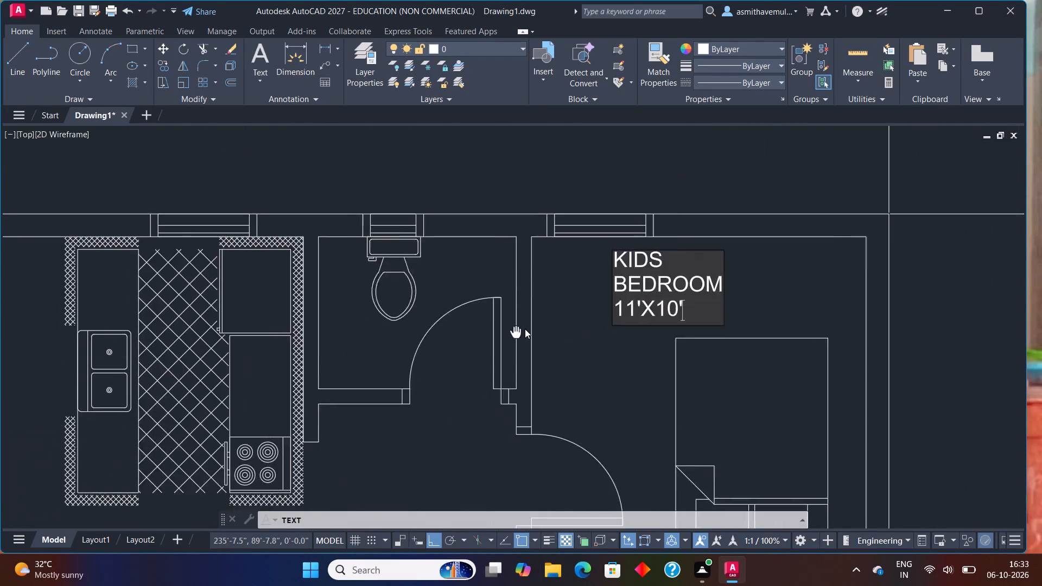
{"action": "scroll", "coordinate": [434, 339], "scroll_direction": "up", "scroll_amount": 2}
{"action": "left_click", "coordinate": [312, 315]}
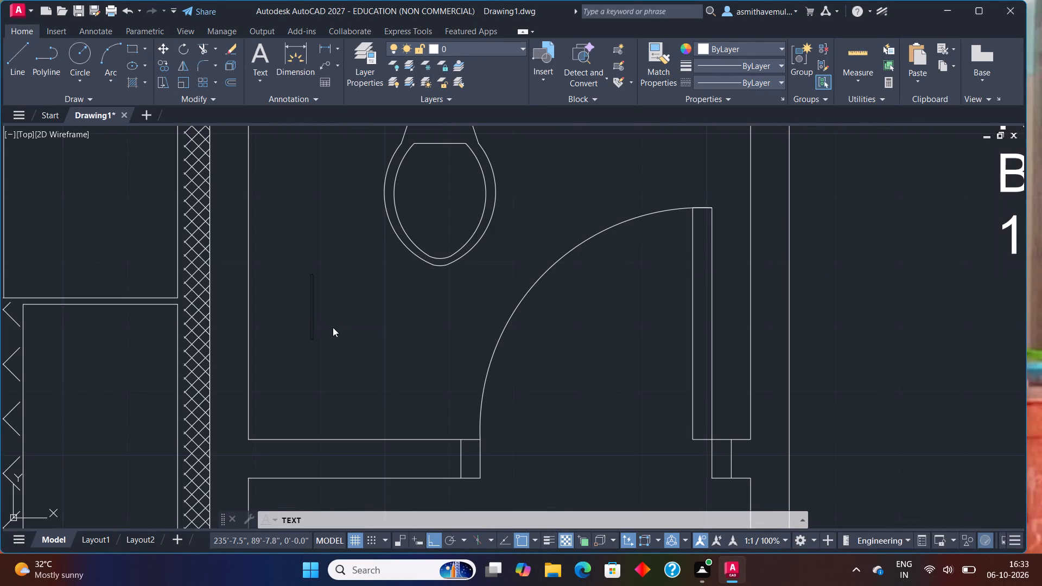
{"action": "type", "text": "TOILET"}
{"action": "key", "text": "Return"}
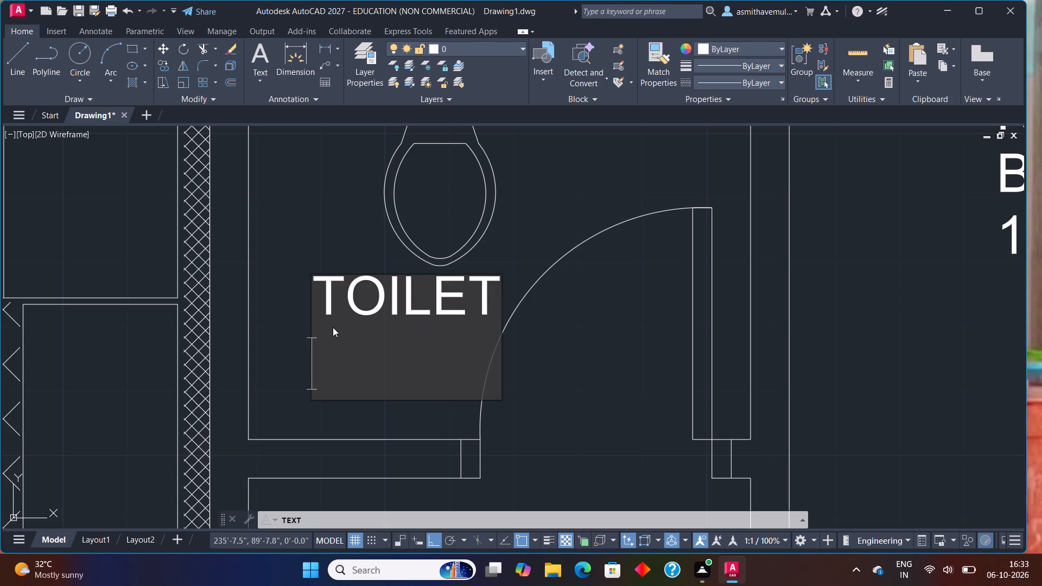
{"action": "type", "text": "6'X5'"}
Label the area south of the north toilet PASSAGE 6'X4'6" on two lines.
{"action": "scroll", "coordinate": [385, 403], "scroll_direction": "down", "scroll_amount": 2}
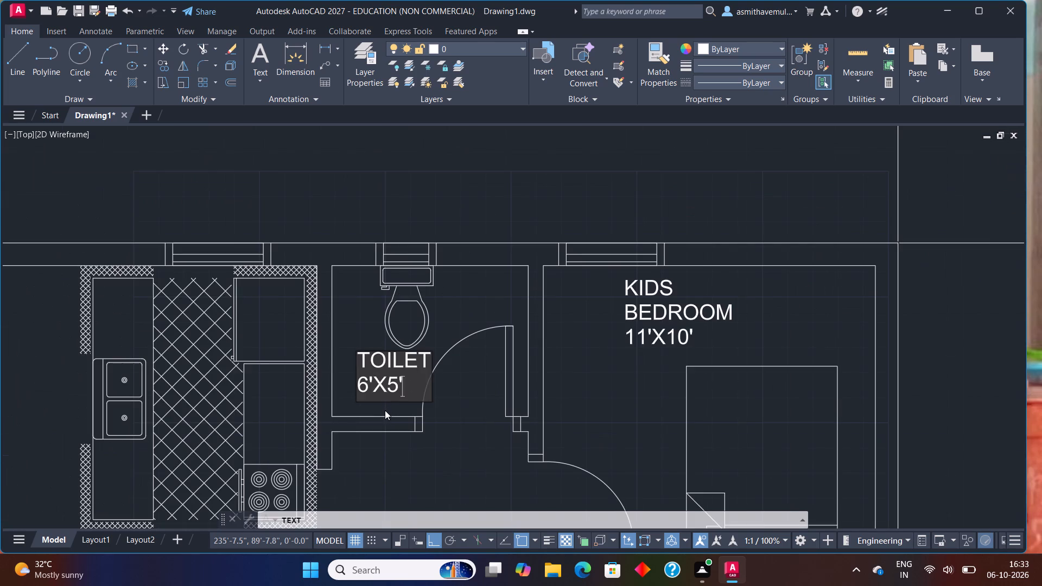
{"action": "middle_click_drag", "start_coordinate": [403, 413], "coordinate": [423, 305]}
{"action": "middle_click_drag", "start_coordinate": [424, 419], "coordinate": [449, 329]}
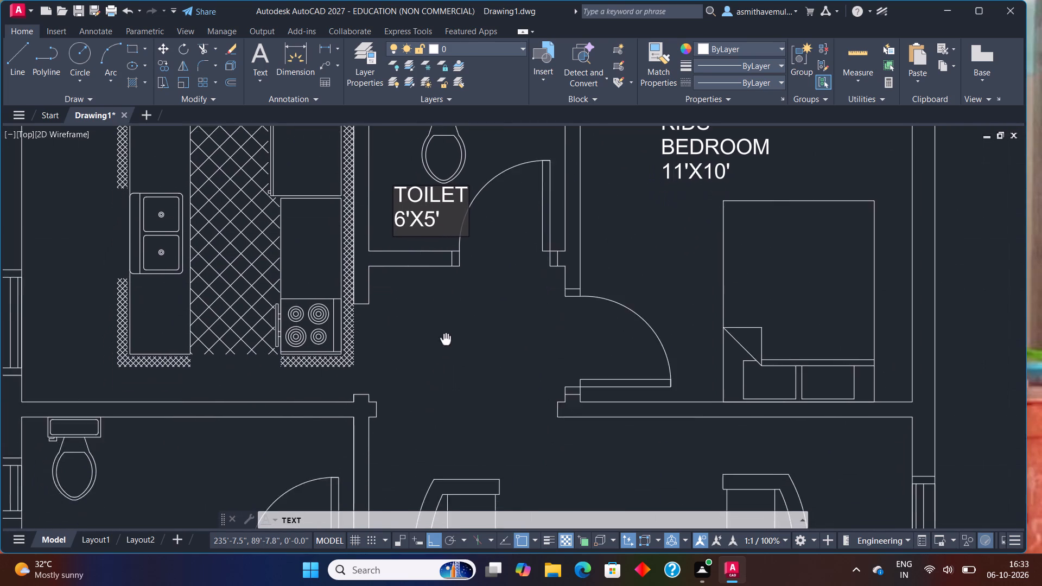
{"action": "middle_click_drag", "start_coordinate": [449, 329], "coordinate": [453, 310]}
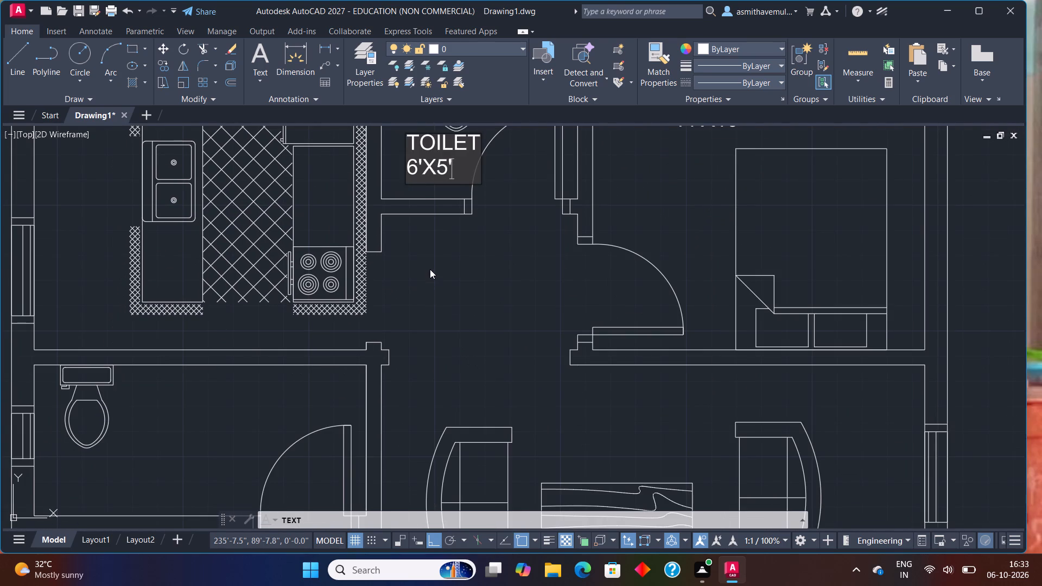
{"action": "left_click", "coordinate": [430, 267]}
{"action": "type", "text": "PASSAGE"}
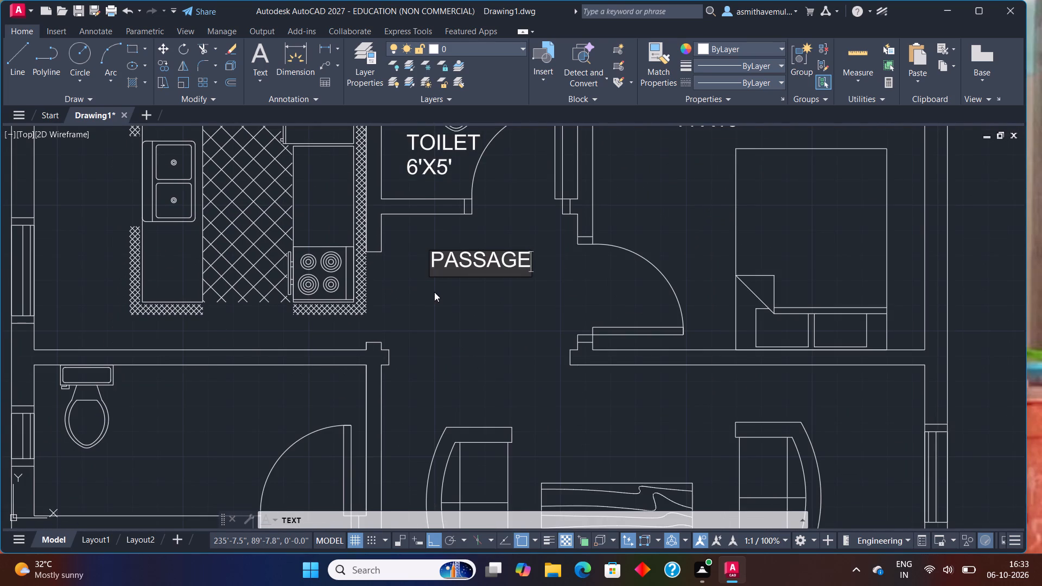
{"action": "key", "text": "Return"}
{"action": "type", "text": "6'X"}
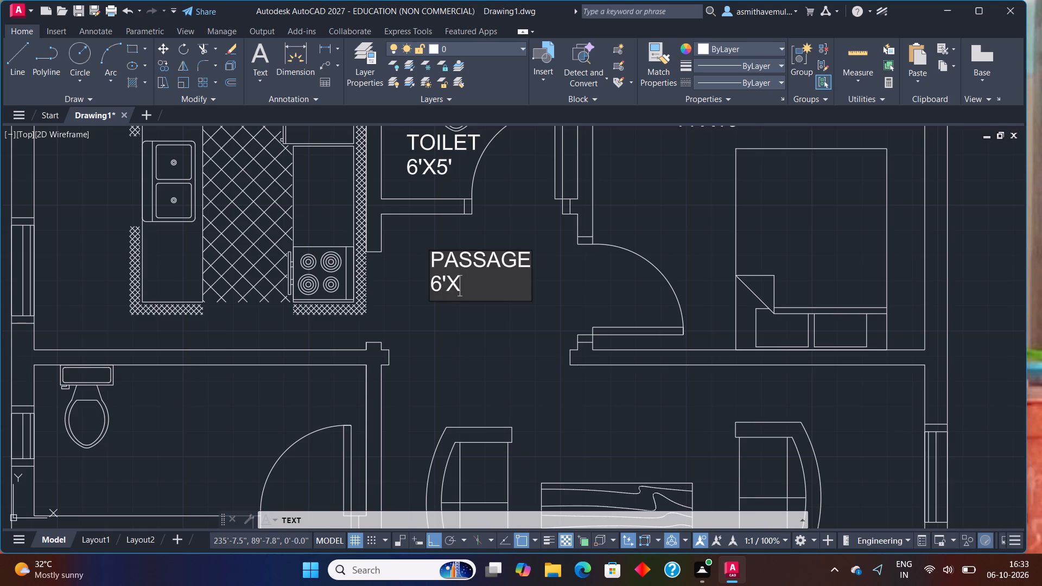
{"action": "key", "text": "4"}
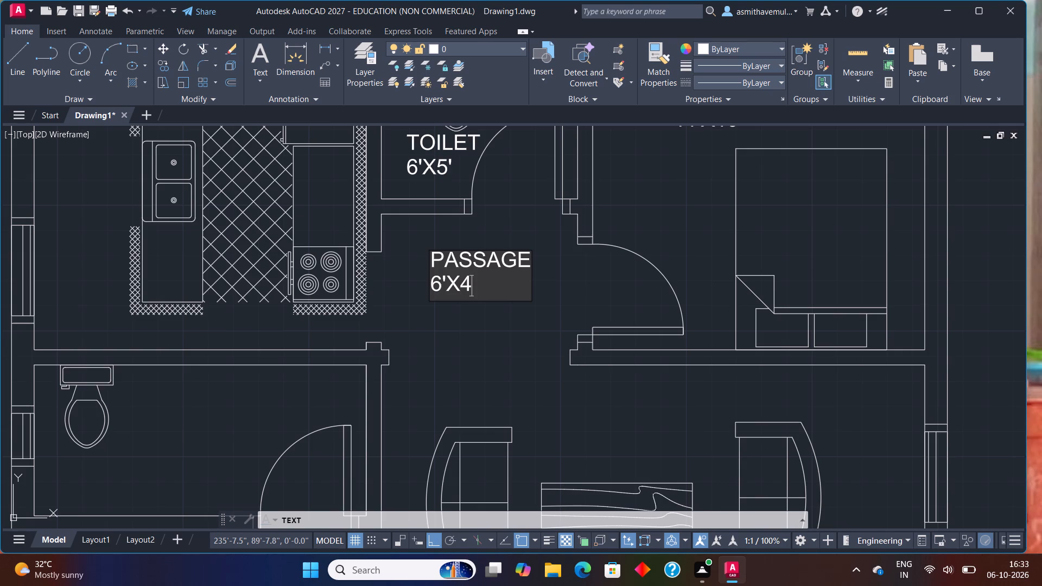
{"action": "key", "text": "apostrophe"}
{"action": "type", "text": "6\""}
Label the west toilet below the kitchen TOILET 11'X5' on two lines, between the WC and the door.
{"action": "scroll", "coordinate": [300, 339], "scroll_direction": "down", "scroll_amount": 1}
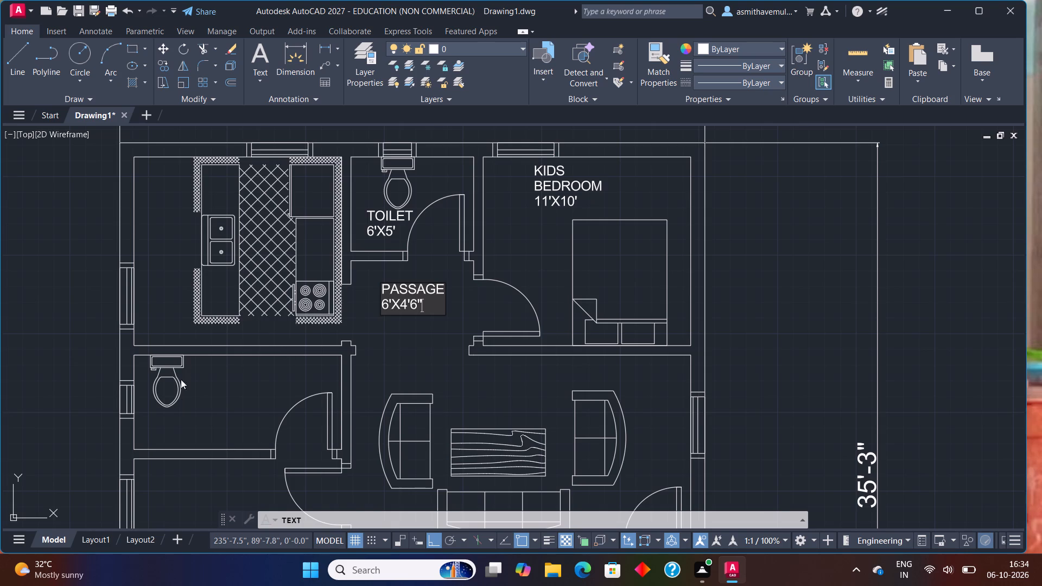
{"action": "middle_click_drag", "start_coordinate": [195, 400], "coordinate": [239, 323]}
{"action": "scroll", "coordinate": [247, 288], "scroll_direction": "up", "scroll_amount": 1}
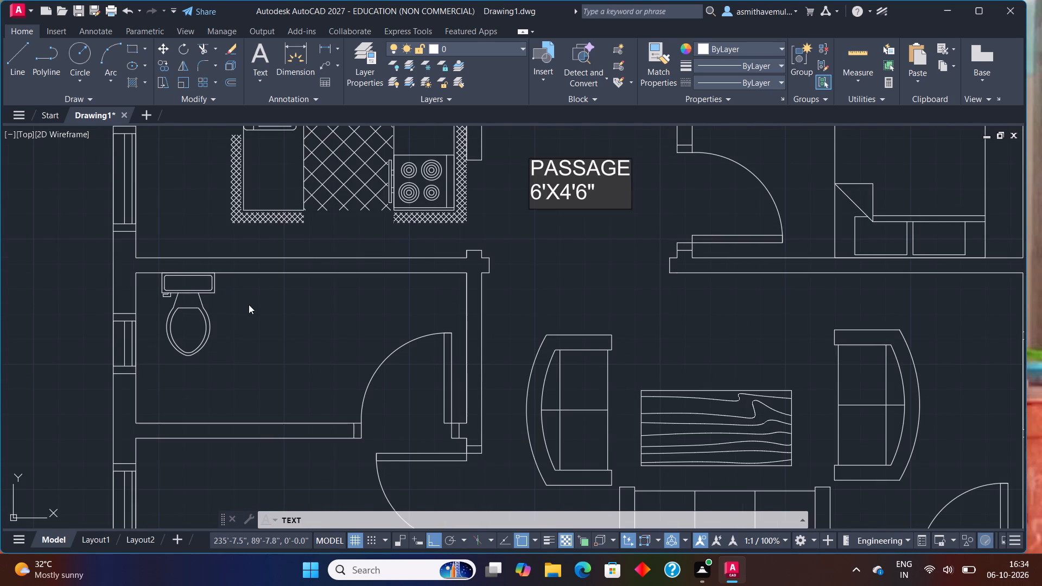
{"action": "left_click", "coordinate": [252, 311]}
{"action": "type", "text": "TOILET"}
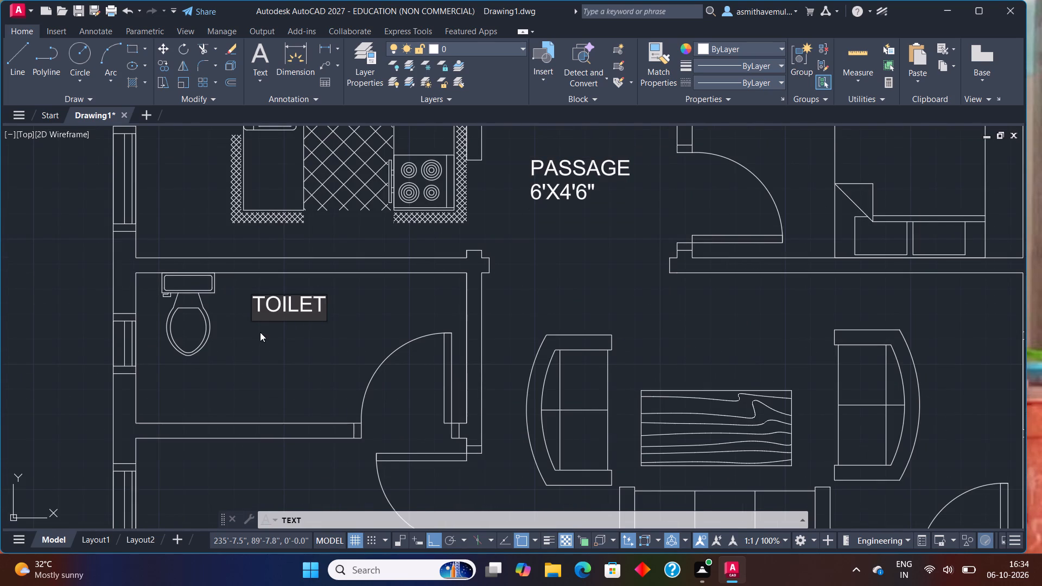
{"action": "key", "text": "Return"}
{"action": "type", "text": "11'X5'"}
{"action": "scroll", "coordinate": [258, 334], "scroll_direction": "down", "scroll_amount": 1}
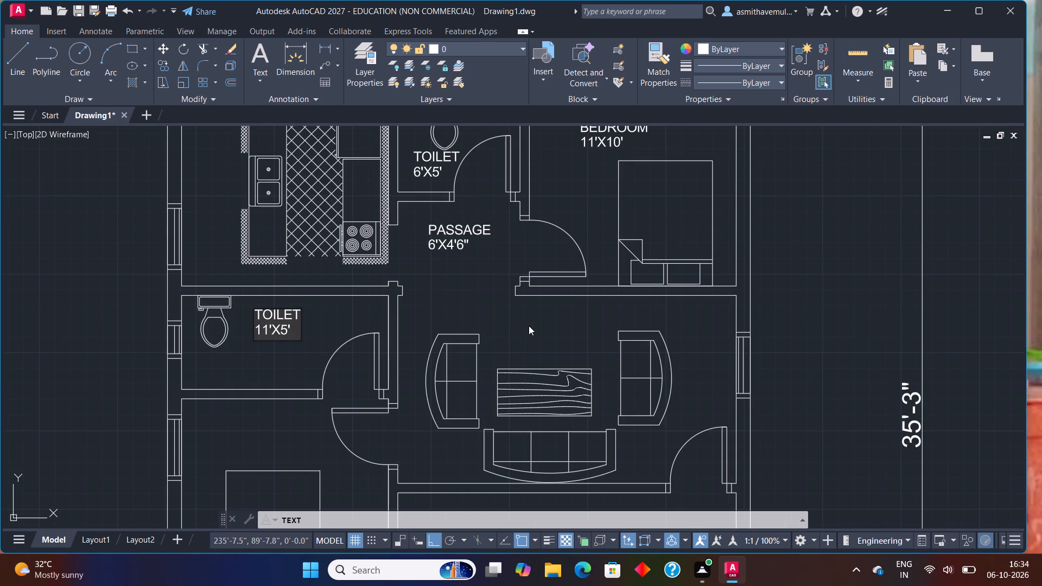
Label the living room HALL 17'9"X10' on two lines, above the coffee table between the sofas.
{"action": "left_click", "coordinate": [519, 324]}
{"action": "type", "text": "HALL"}
{"action": "key", "text": "Return"}
{"action": "type", "text": "17'9\"X"}
{"action": "type", "text": "10'"}
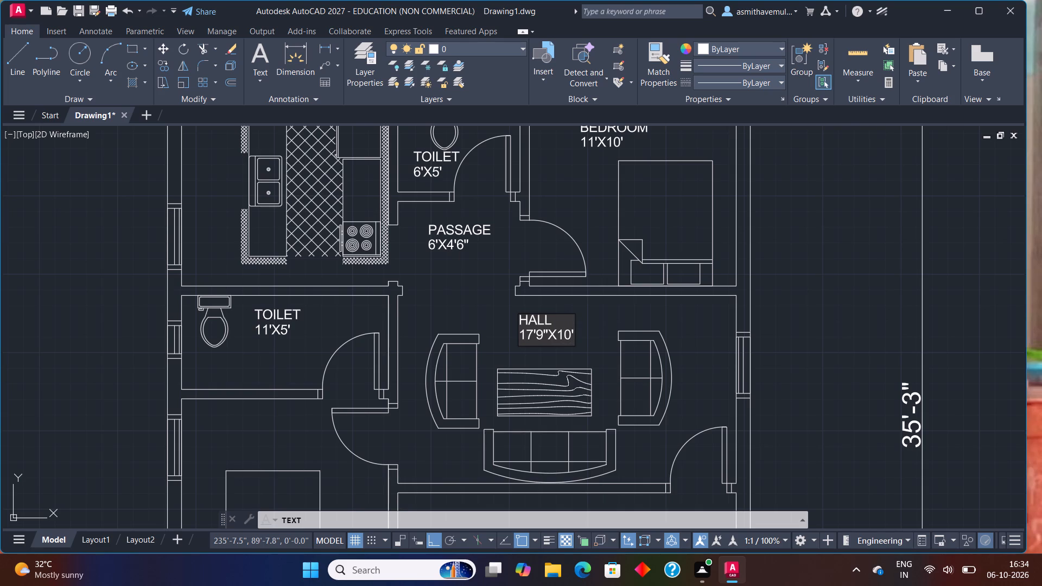
Label the southwest bedroom MASTER BED ROOM 11'X10'6" on three lines, above the bed.
{"action": "middle_click_drag", "start_coordinate": [221, 375], "coordinate": [284, 198]}
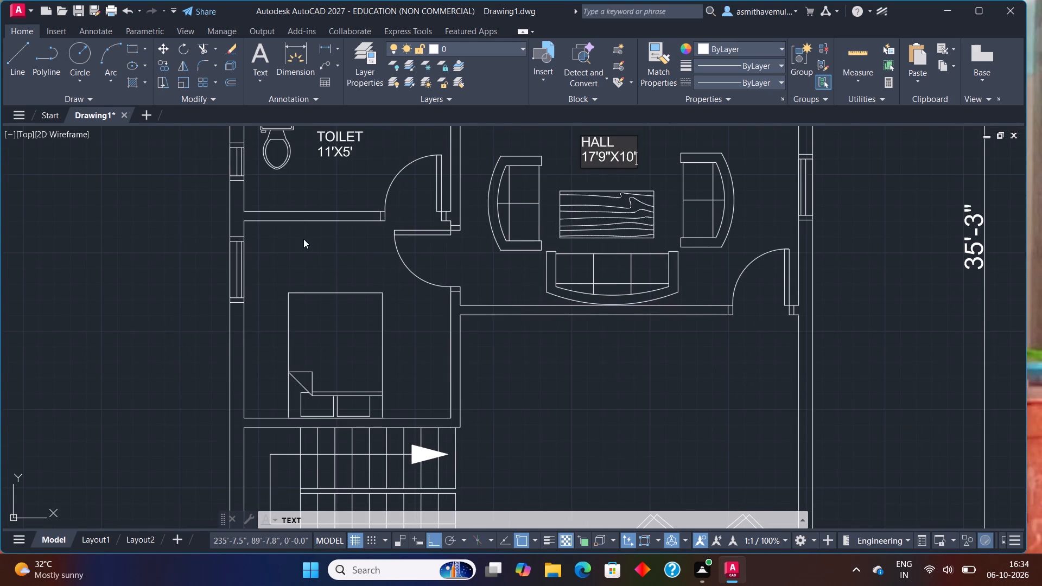
{"action": "scroll", "coordinate": [303, 251], "scroll_direction": "up", "scroll_amount": 1}
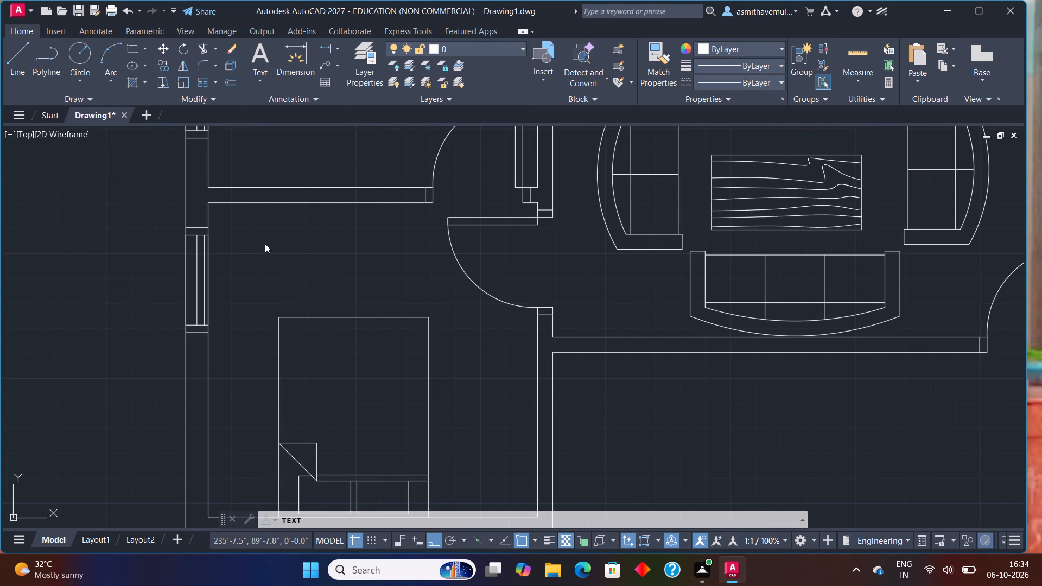
{"action": "left_click", "coordinate": [265, 240]}
{"action": "type", "text": "MASTER"}
{"action": "key", "text": "Return"}
{"action": "key", "text": "c"}
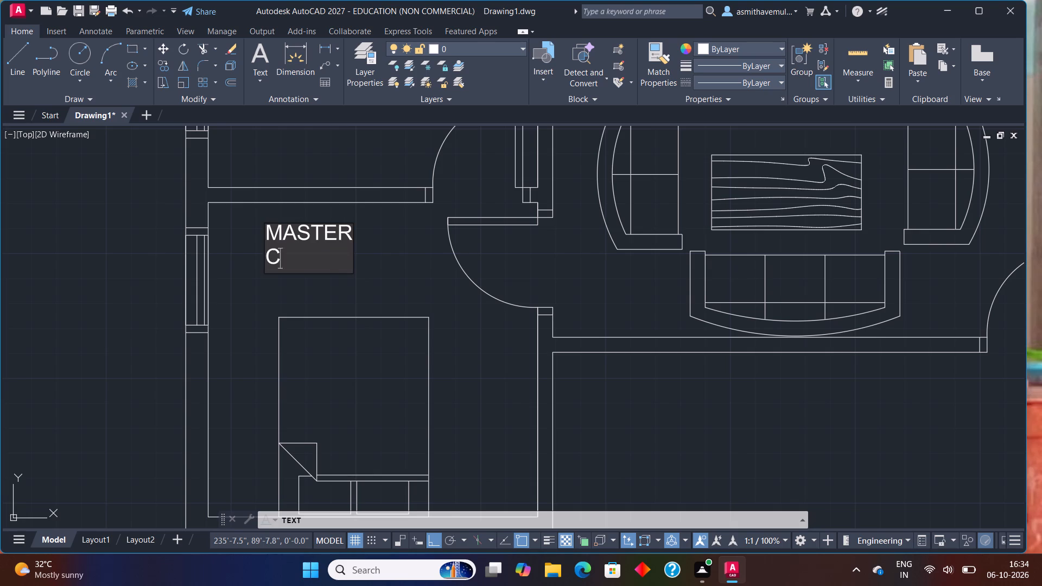
{"action": "key", "text": "BackSpace"}
{"action": "type", "text": "BED ROOM"}
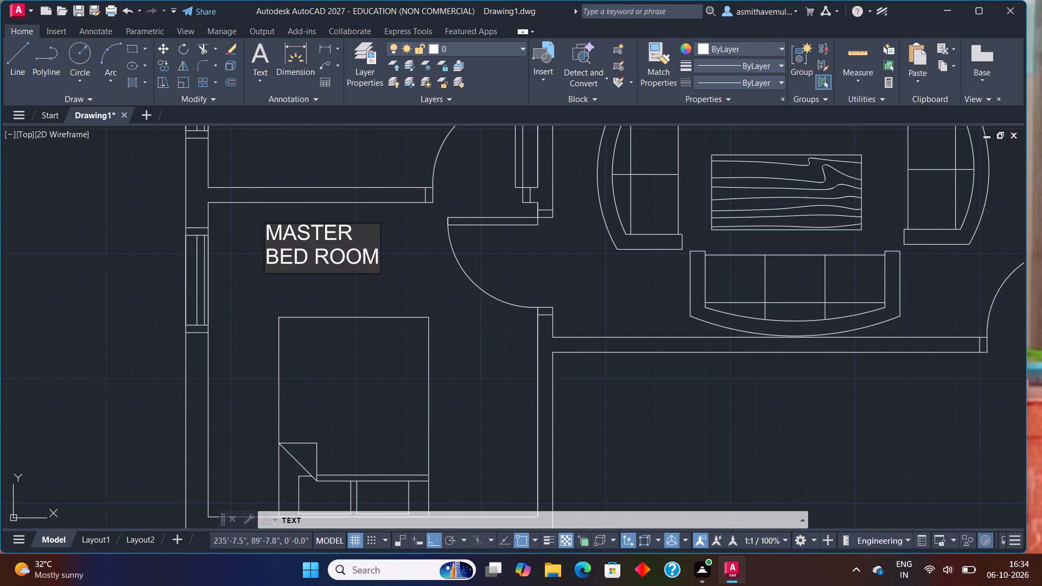
{"action": "key", "text": "Return"}
{"action": "type", "text": "11'X10'6\""}
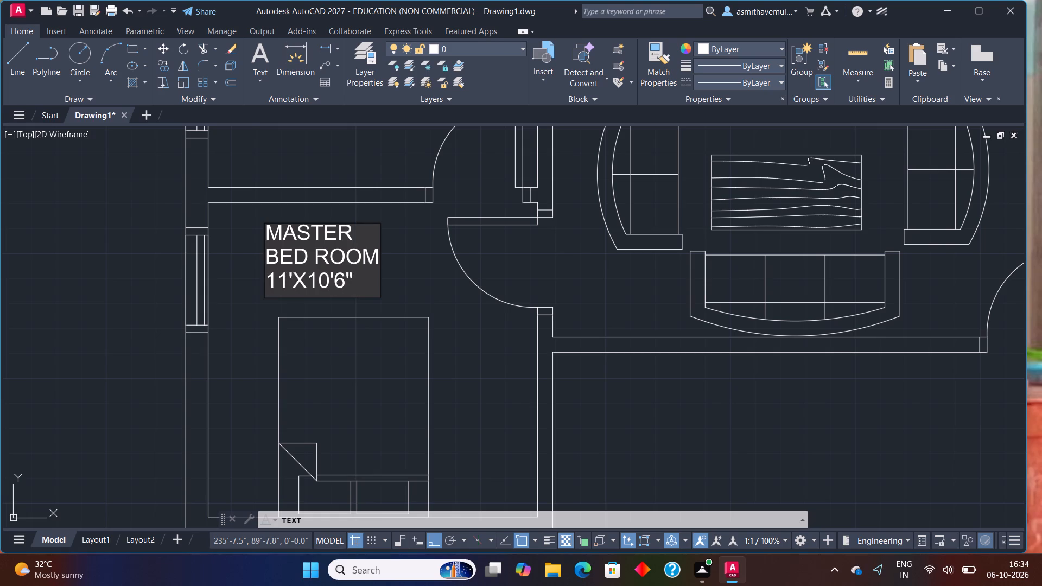
Label the open area between the hall and the folding door PORTICO 18'X12'6" on two lines, and finish the text command.
{"action": "scroll", "coordinate": [250, 237], "scroll_direction": "down", "scroll_amount": 1}
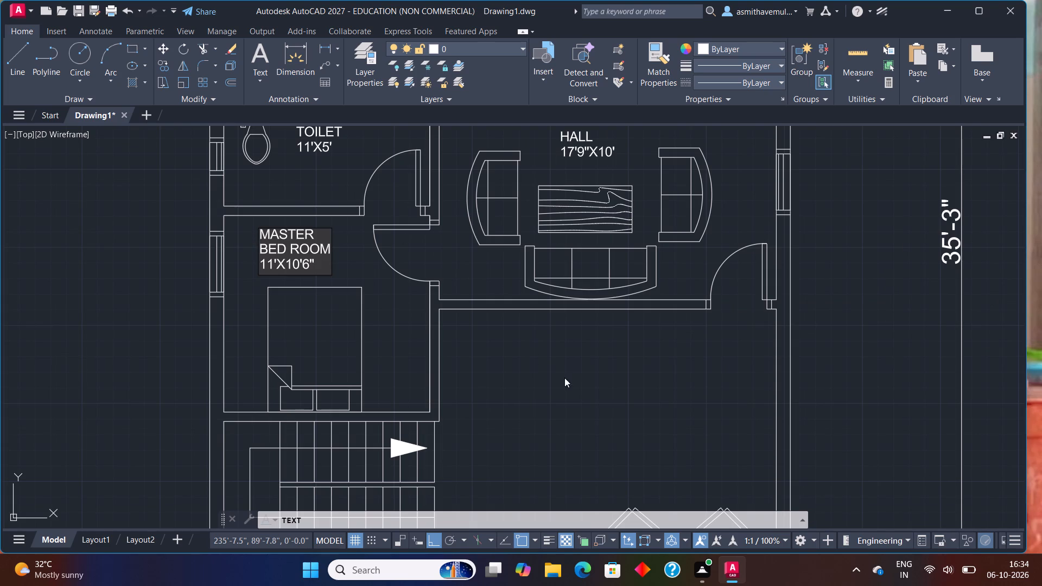
{"action": "middle_click_drag", "start_coordinate": [566, 378], "coordinate": [532, 289]}
{"action": "scroll", "coordinate": [560, 314], "scroll_direction": "down", "scroll_amount": 1}
{"action": "scroll", "coordinate": [562, 319], "scroll_direction": "up", "scroll_amount": 1}
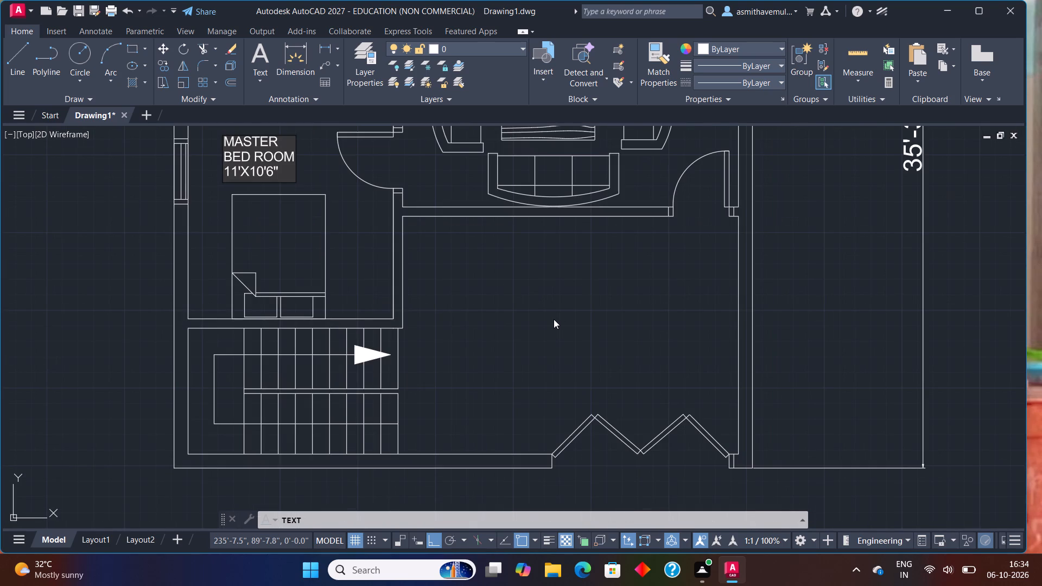
{"action": "left_click", "coordinate": [510, 297]}
{"action": "type", "text": "PORTICO"}
{"action": "key", "text": "Return"}
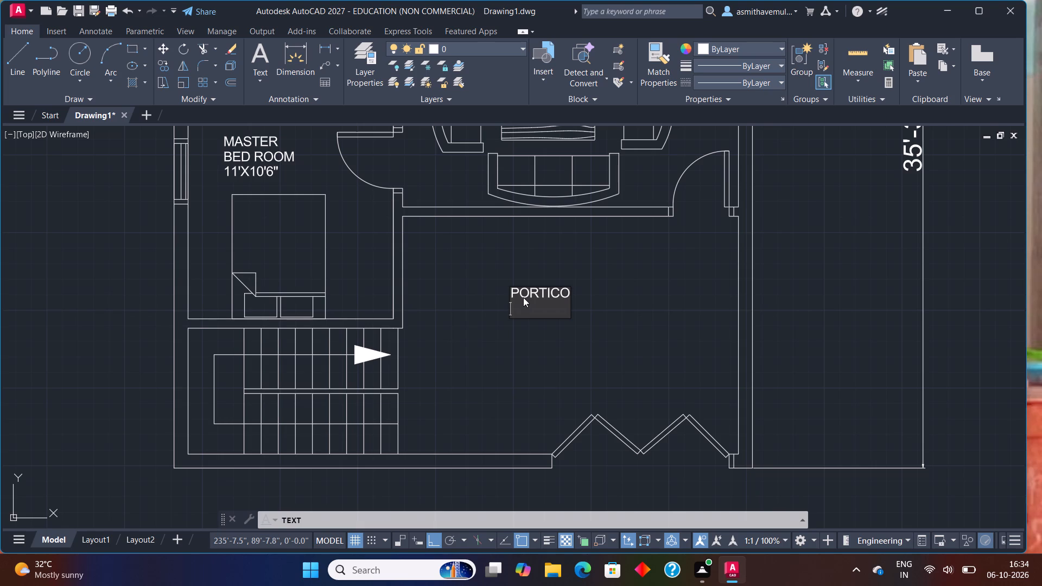
{"action": "type", "text": "18"}
{"action": "key", "text": "apostrophe"}
{"action": "type", "text": "X12"}
{"action": "type", "text": "'6\""}
{"action": "scroll", "coordinate": [317, 292], "scroll_direction": "down", "scroll_amount": 2}
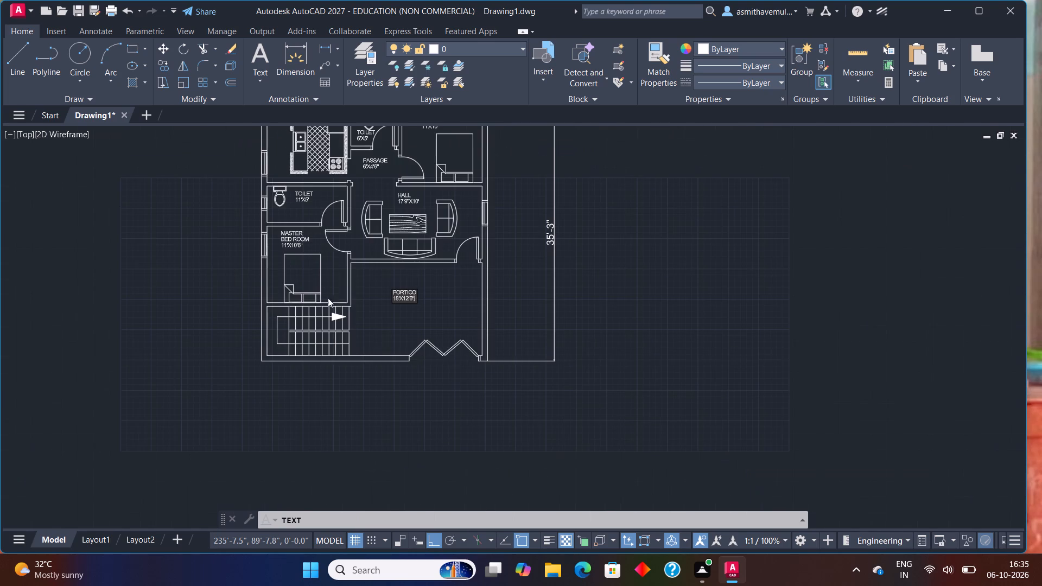
{"action": "middle_click_drag", "start_coordinate": [414, 285], "coordinate": [494, 370]}
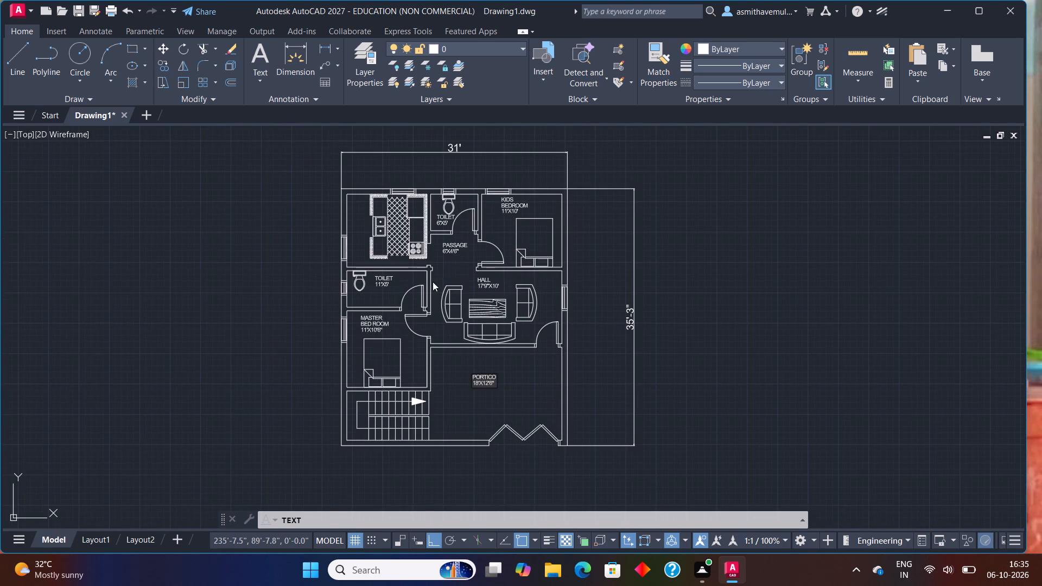
{"action": "scroll", "coordinate": [433, 282], "scroll_direction": "up", "scroll_amount": 1}
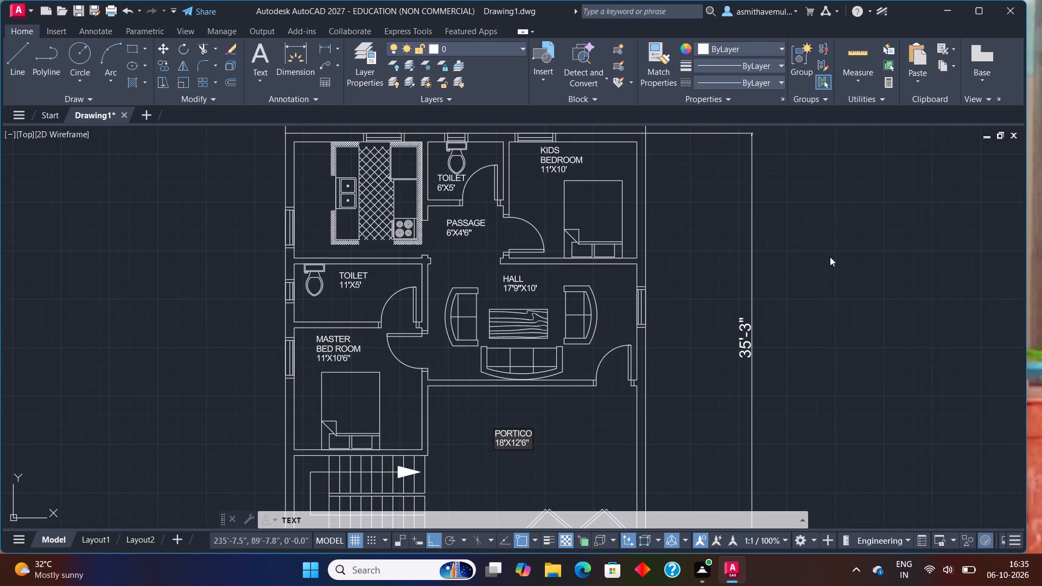
{"action": "left_click", "coordinate": [866, 271]}
{"action": "key", "text": "Escape"}
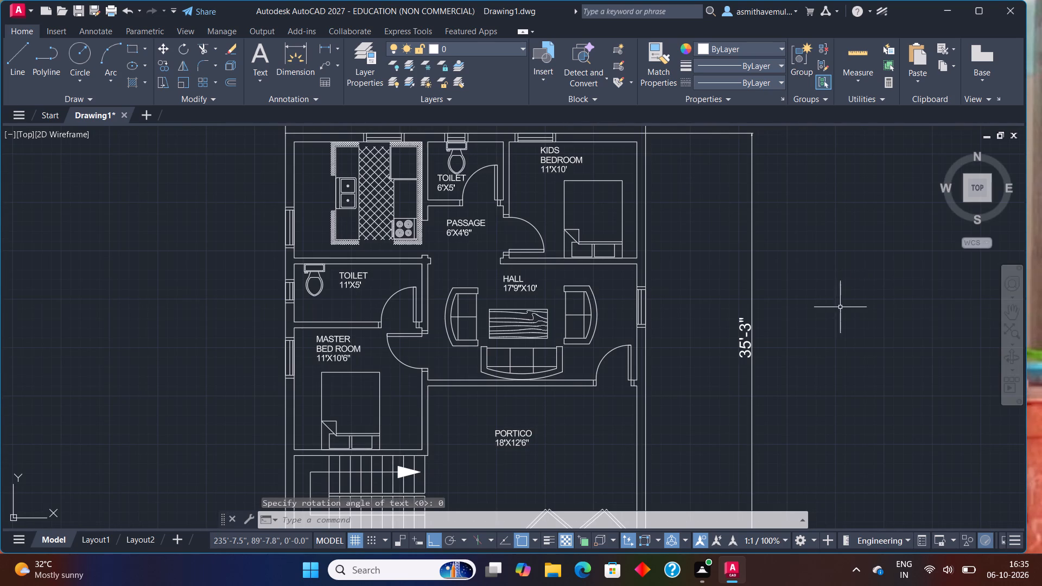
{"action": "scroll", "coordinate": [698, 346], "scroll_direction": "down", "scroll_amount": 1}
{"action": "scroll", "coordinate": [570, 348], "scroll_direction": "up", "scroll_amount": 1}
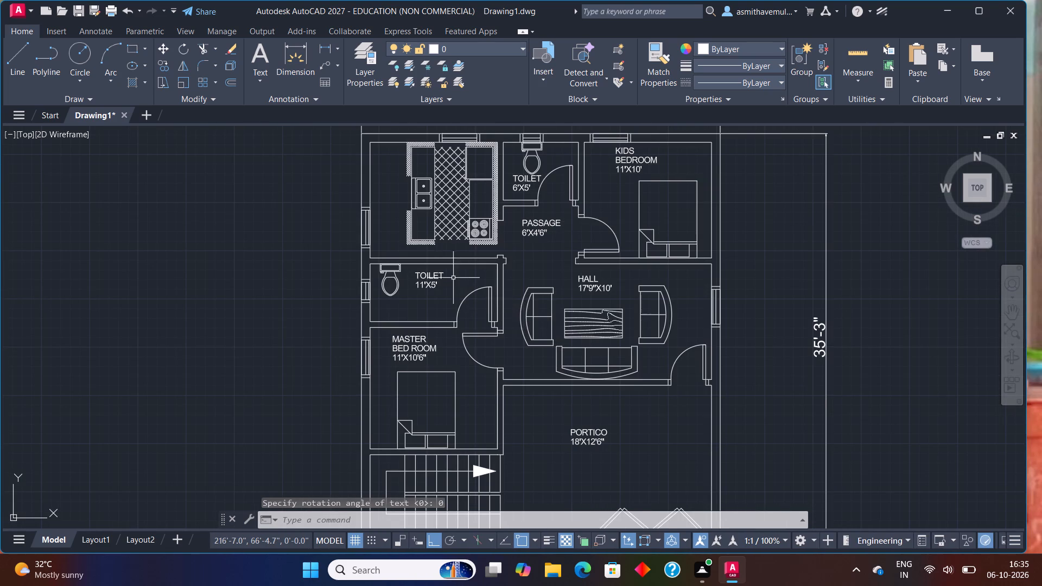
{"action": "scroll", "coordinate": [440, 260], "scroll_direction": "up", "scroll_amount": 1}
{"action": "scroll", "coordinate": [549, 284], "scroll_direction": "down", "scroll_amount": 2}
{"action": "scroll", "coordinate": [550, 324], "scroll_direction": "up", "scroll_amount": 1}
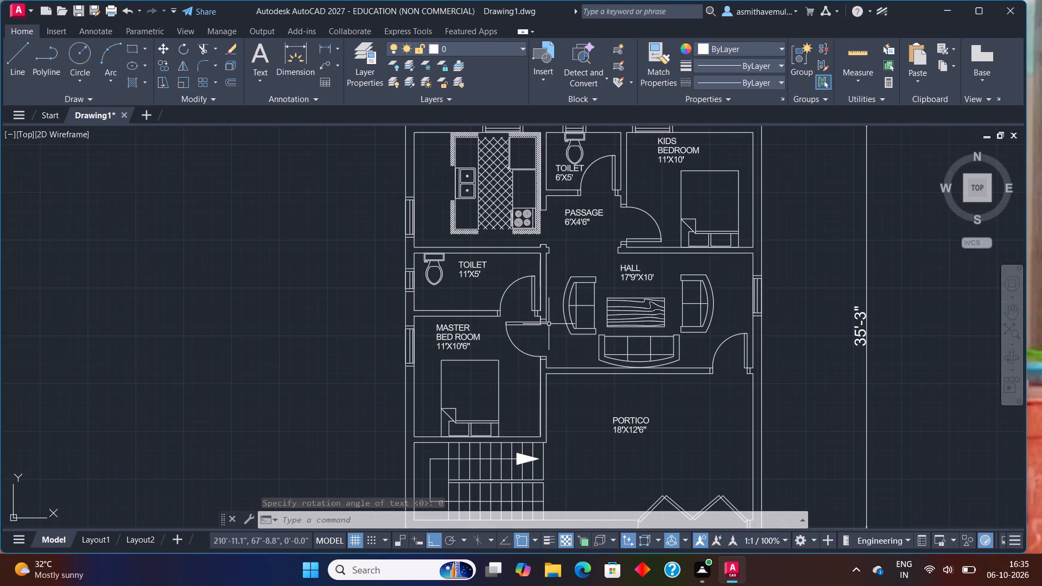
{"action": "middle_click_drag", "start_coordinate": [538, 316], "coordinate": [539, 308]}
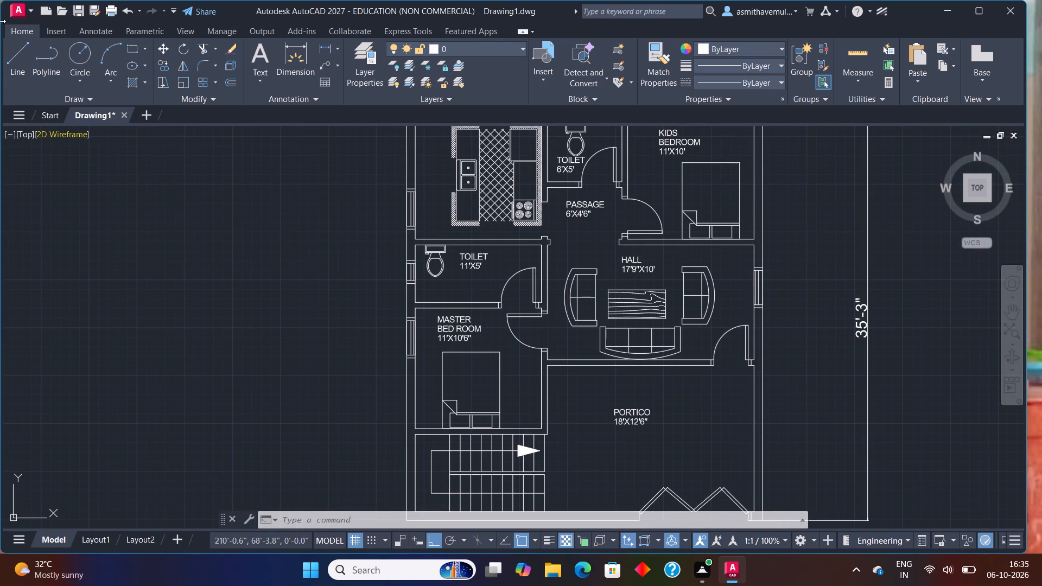
Save the drawing to the Desktop as 2BHK PLAN WITH SOUTH FACING in AutoCAD 2018 Drawing format.
{"action": "left_click", "coordinate": [13, 8]}
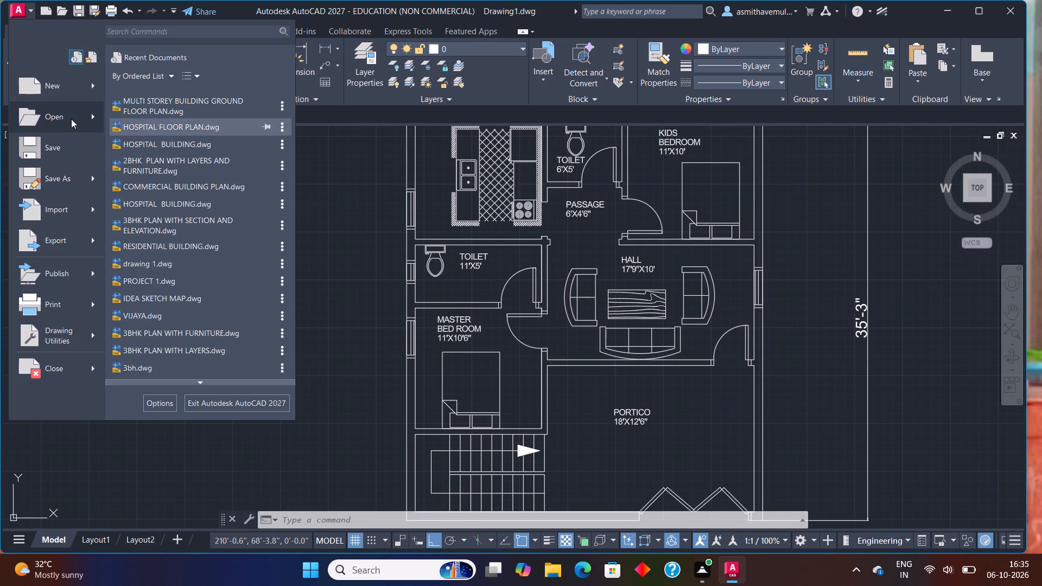
{"action": "left_click", "coordinate": [69, 144]}
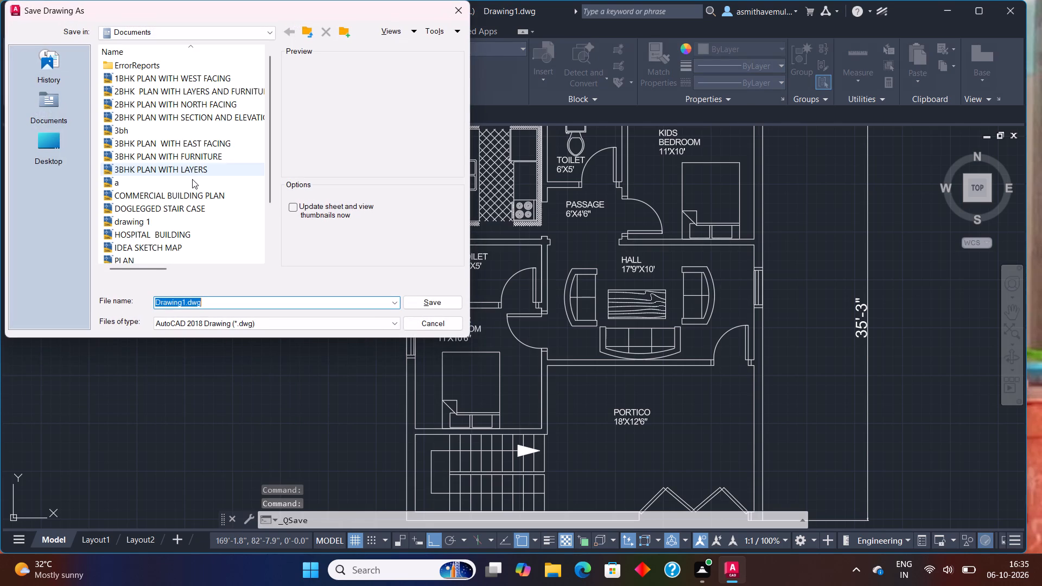
{"action": "left_click", "coordinate": [63, 141]}
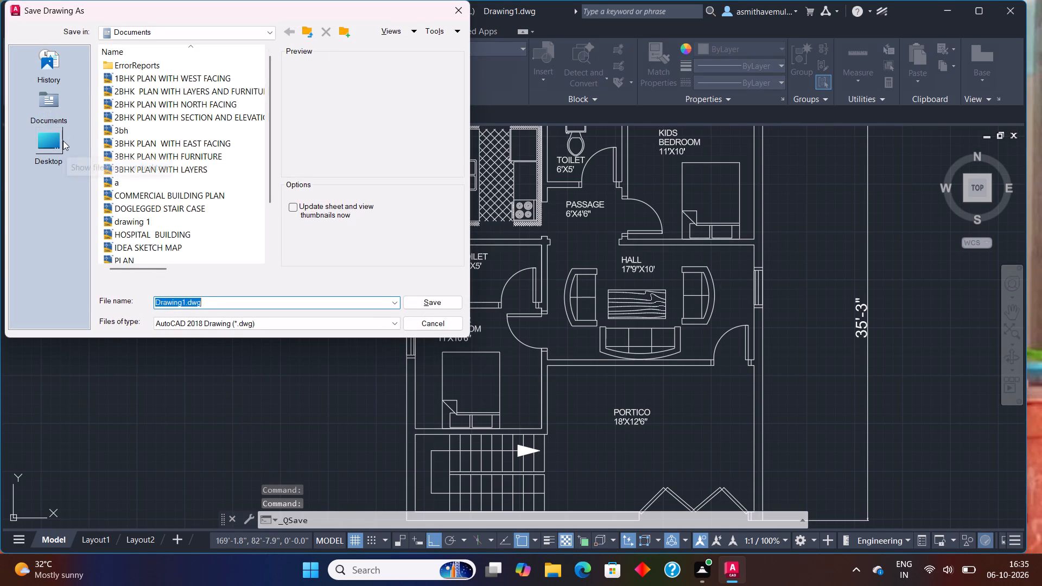
{"action": "left_click", "coordinate": [227, 298]}
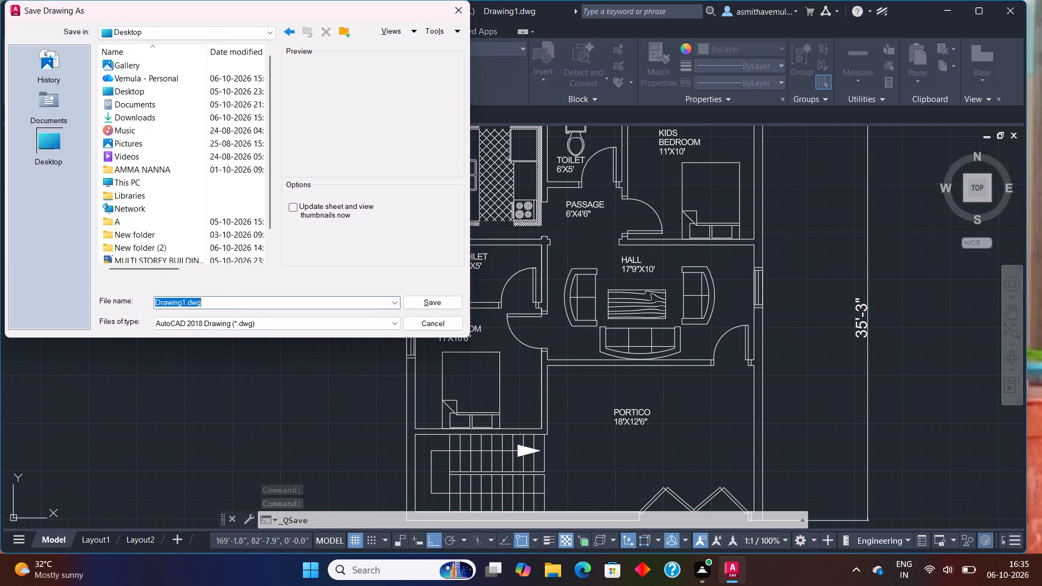
{"action": "key", "text": "BackSpace"}
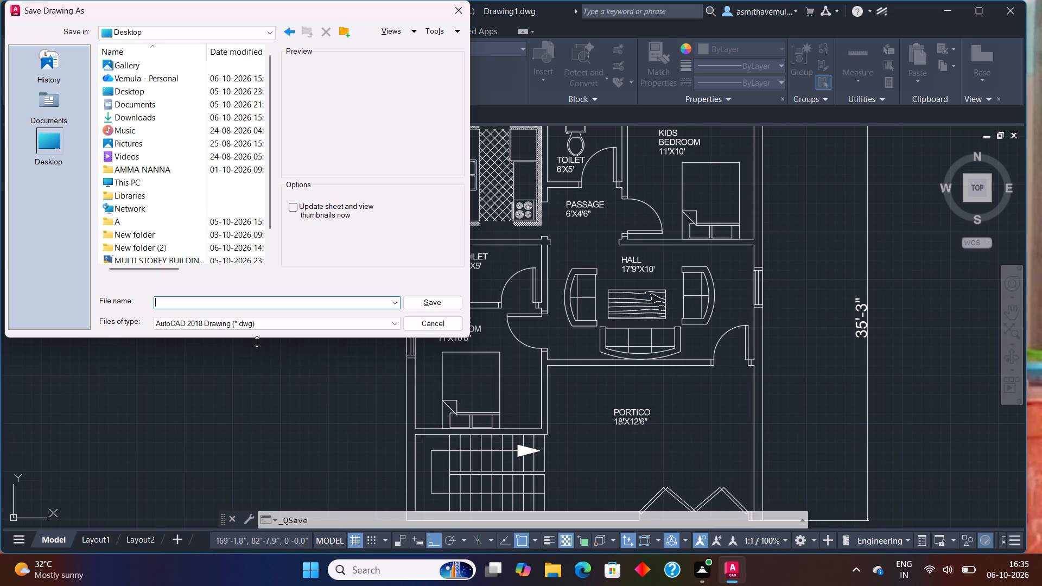
{"action": "type", "text": "2BHK PLAN WITH SOUTH FACU"}
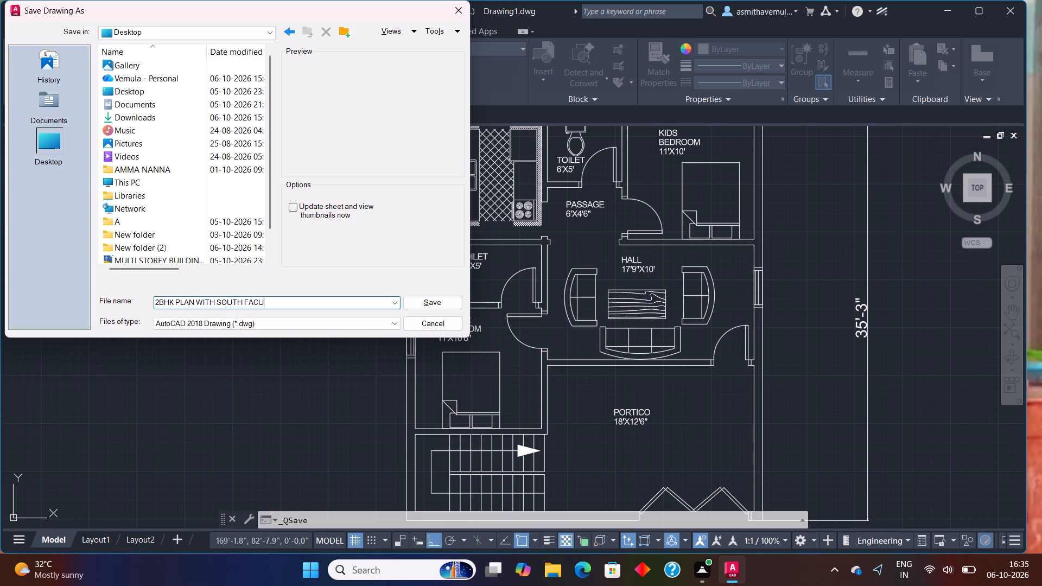
{"action": "key", "text": "BackSpace"}
{"action": "type", "text": "ING"}
{"action": "left_click", "coordinate": [427, 305]}
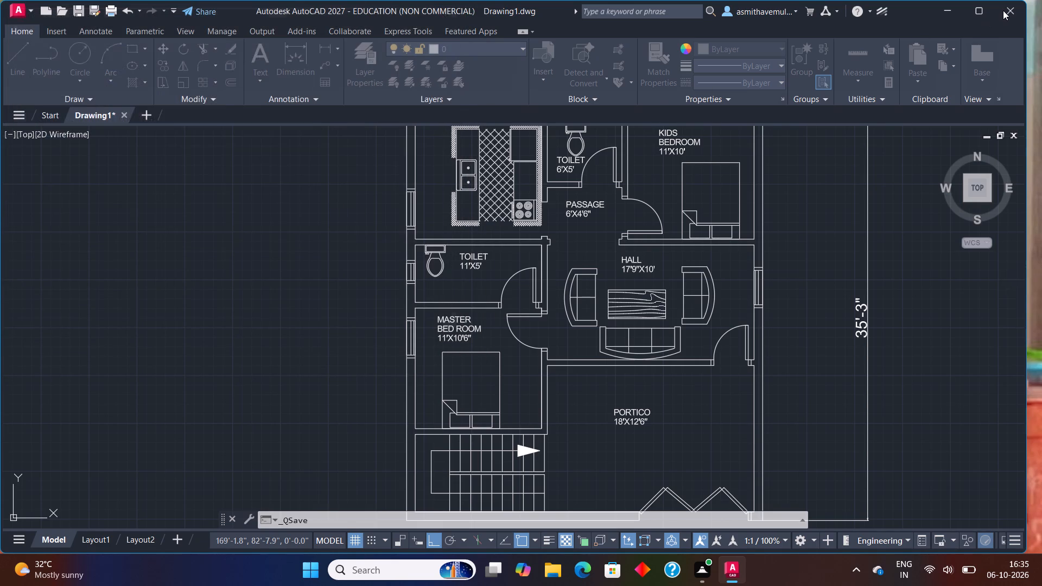
Close AutoCAD.
{"action": "left_click", "coordinate": [1003, 10]}
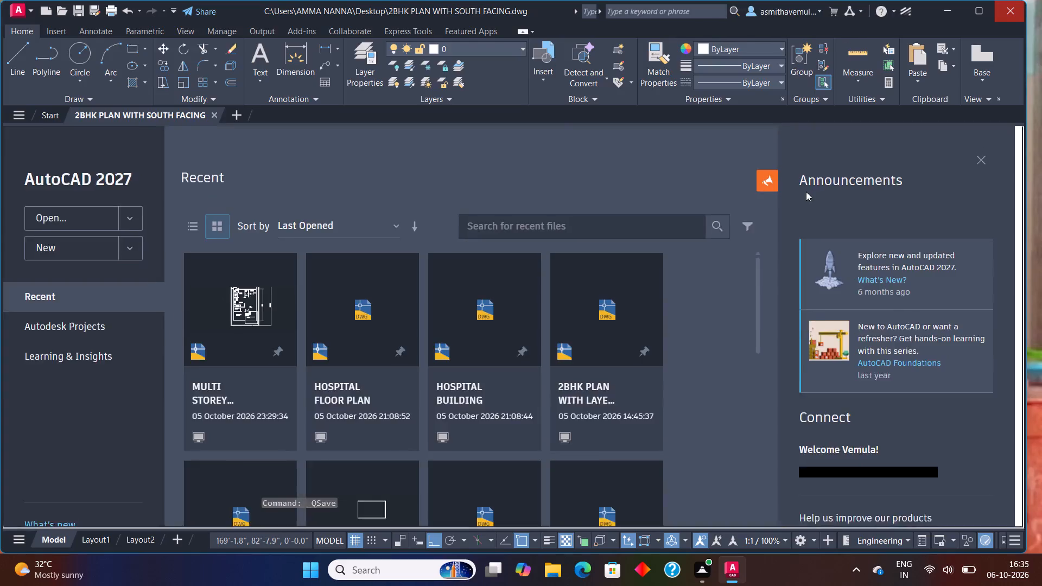